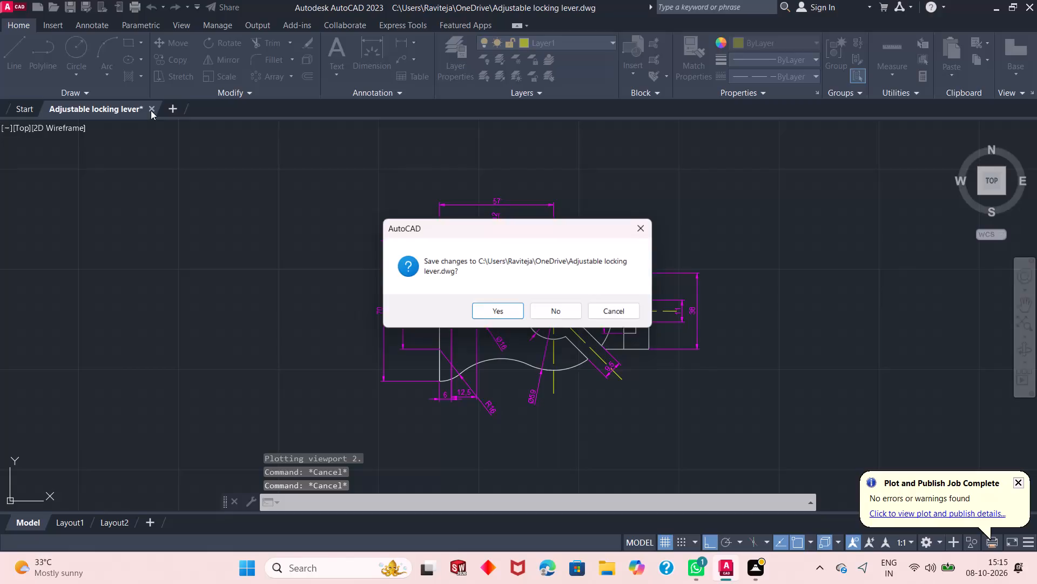
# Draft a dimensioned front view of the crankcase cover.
# Close the Adjustable locking lever drawing without saving its changes and start a new drawing from the acadiso.dwt template.
pyautogui.click(557, 311)
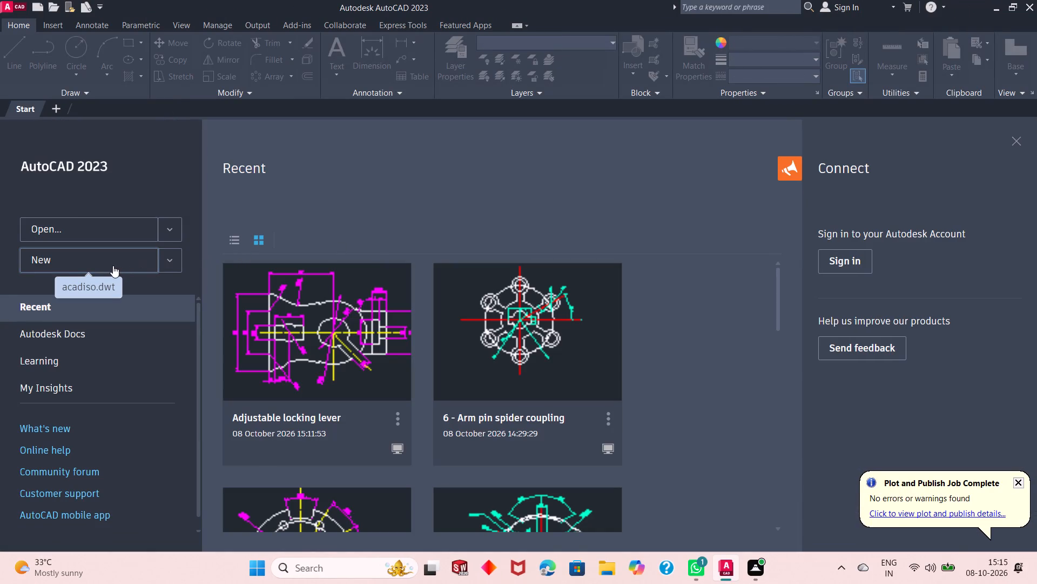
pyautogui.click(113, 266)
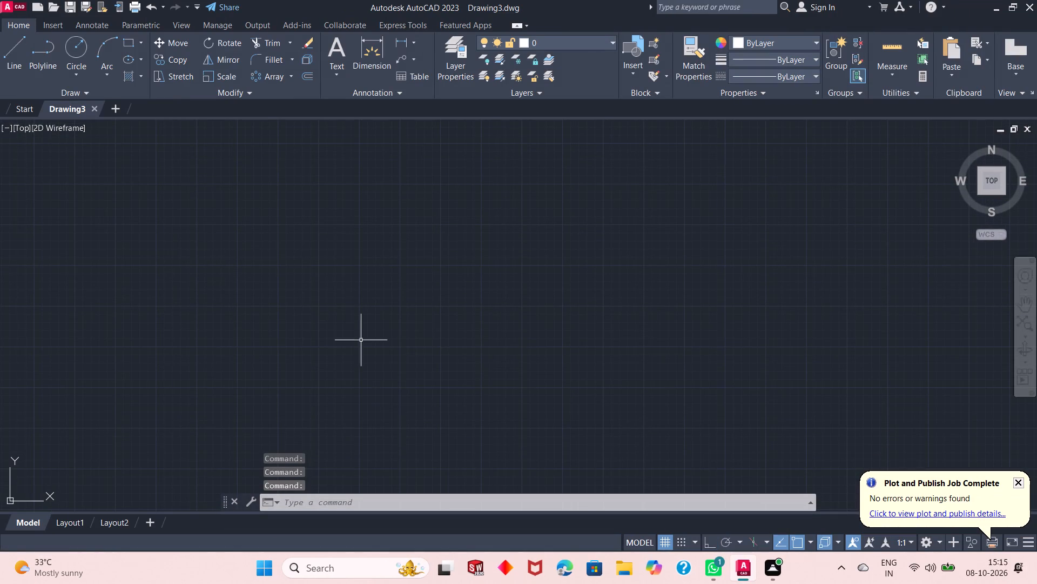
# Turn on command log file recording with LOGFILEON.
pyautogui.click(311, 501)
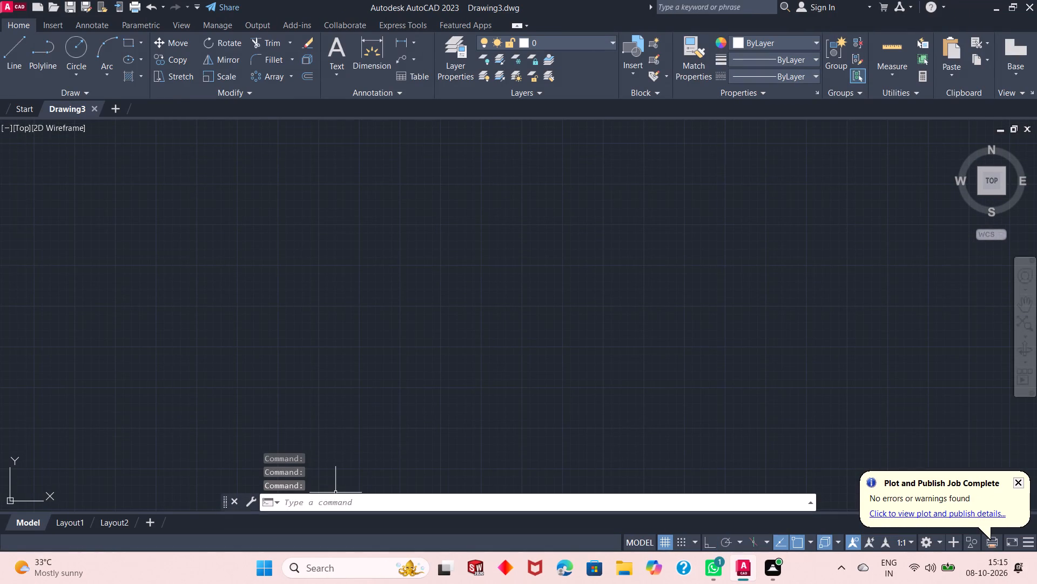
pyautogui.write('log')
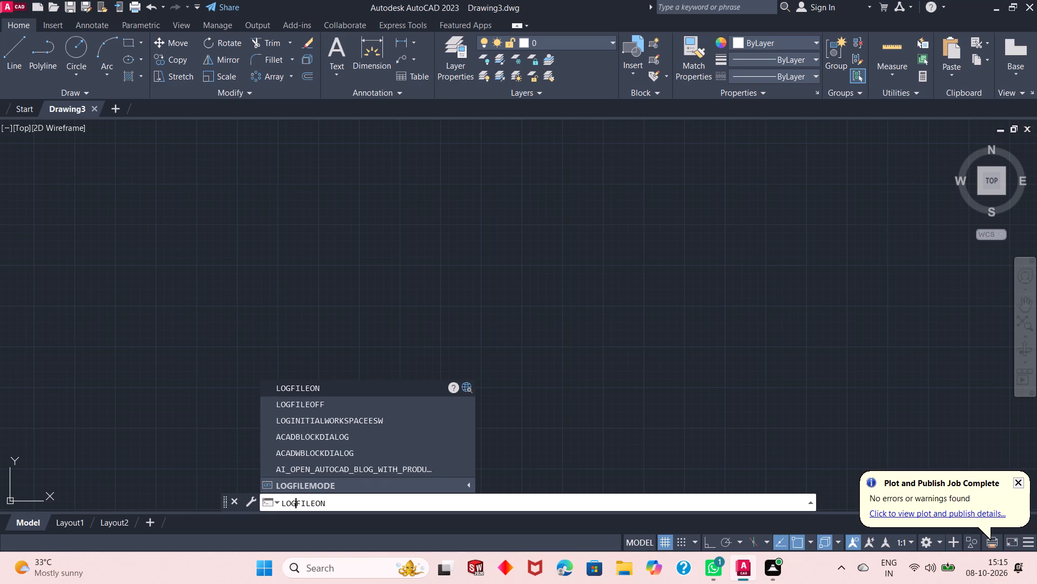
pyautogui.click(355, 393)
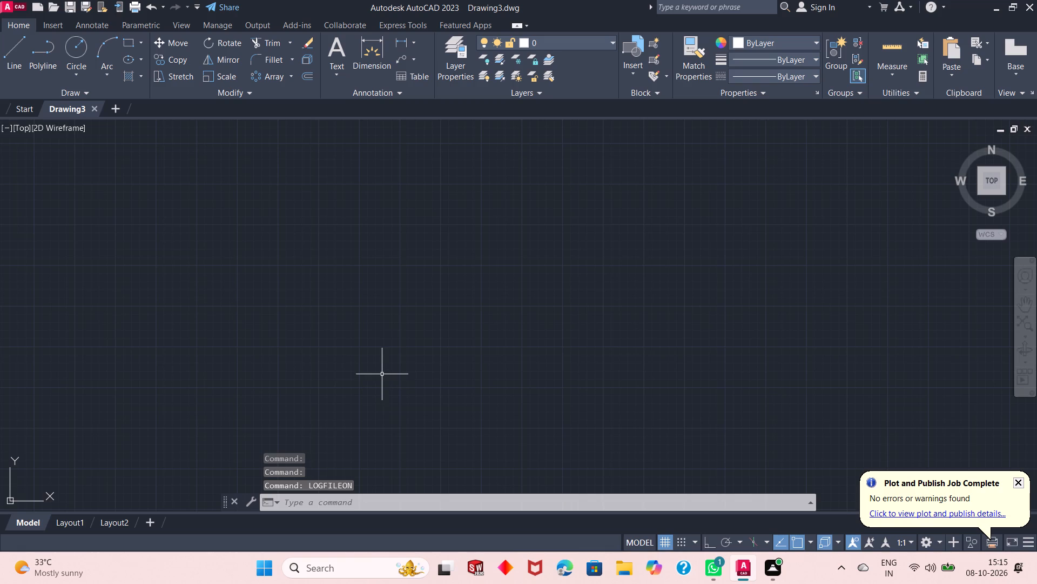
# Set the model space limits with lower-left corner 0,0 and upper-right corner 100,100.
pyautogui.write('lim')
pyautogui.press('Return')
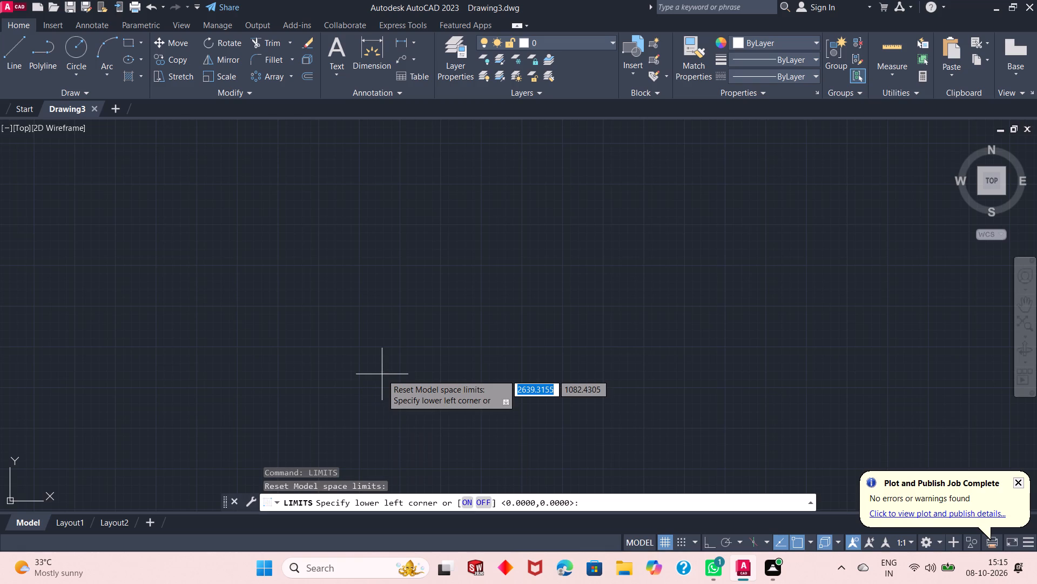
pyautogui.write('0,0')
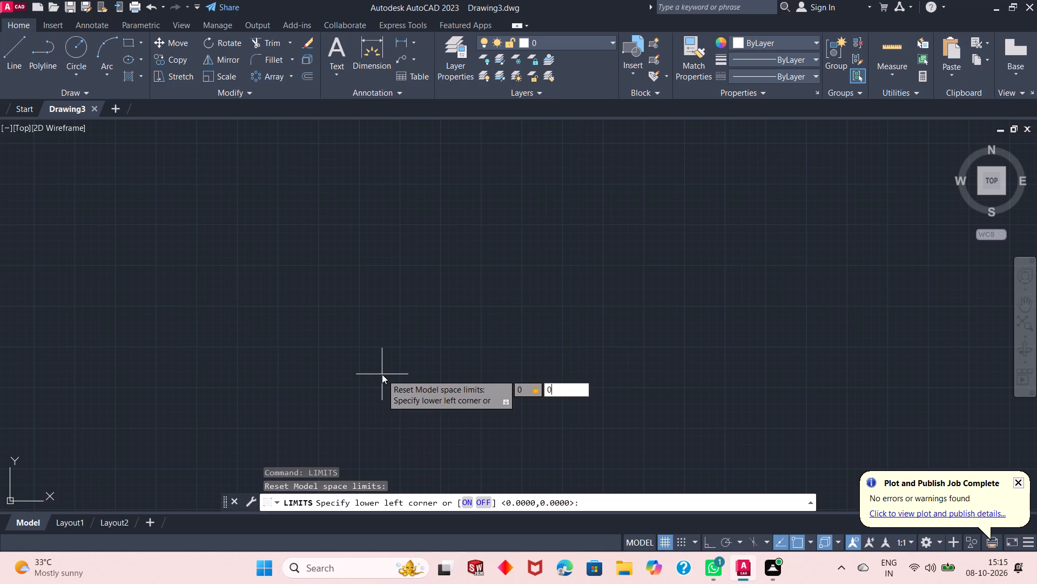
pyautogui.press('Return')
pyautogui.write('100,100')
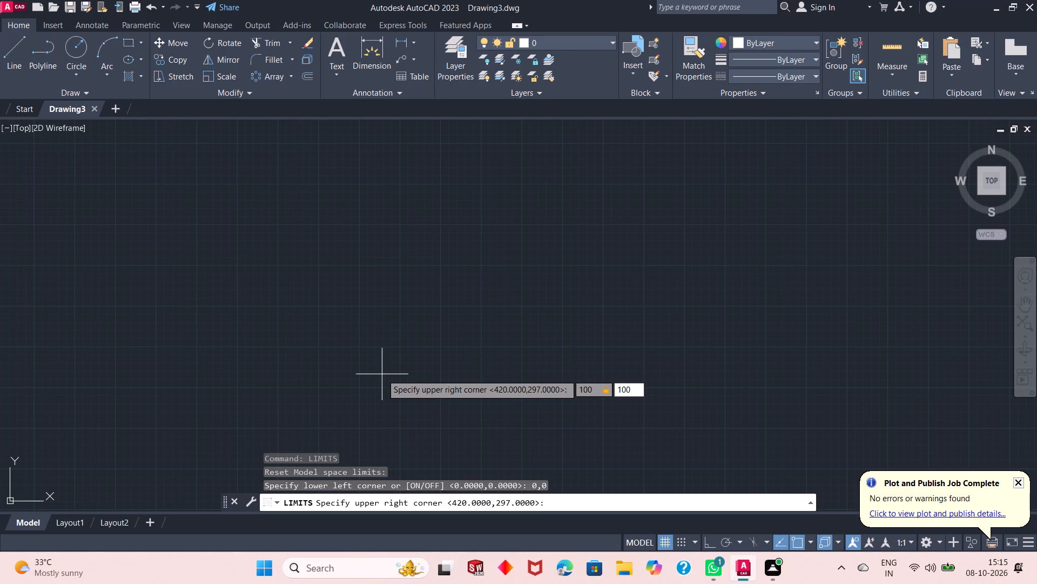
pyautogui.press('Return')
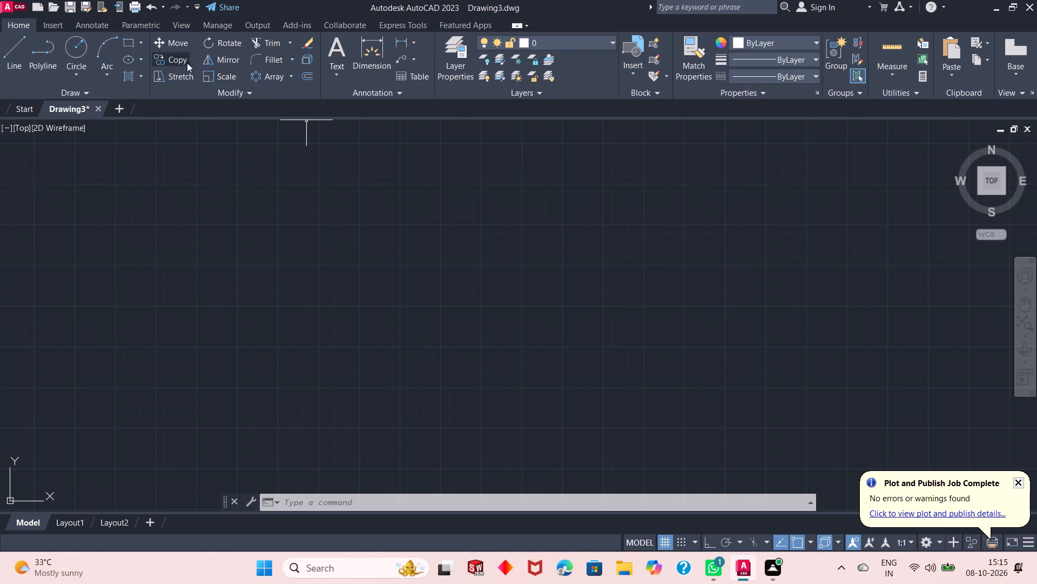
# Add three new layers to the drawing, keeping their default names.
pyautogui.click(461, 59)
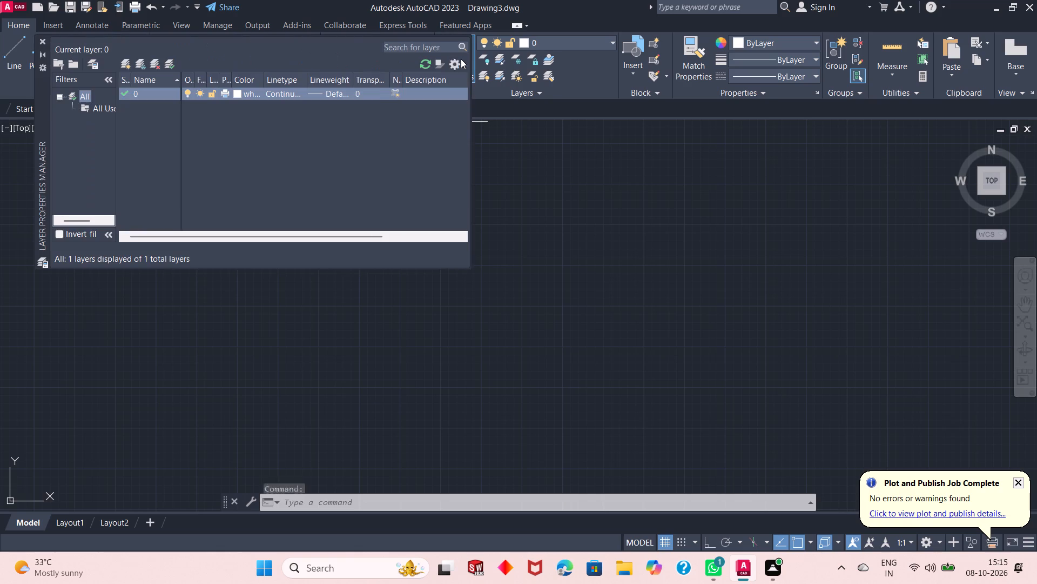
pyautogui.click(122, 59)
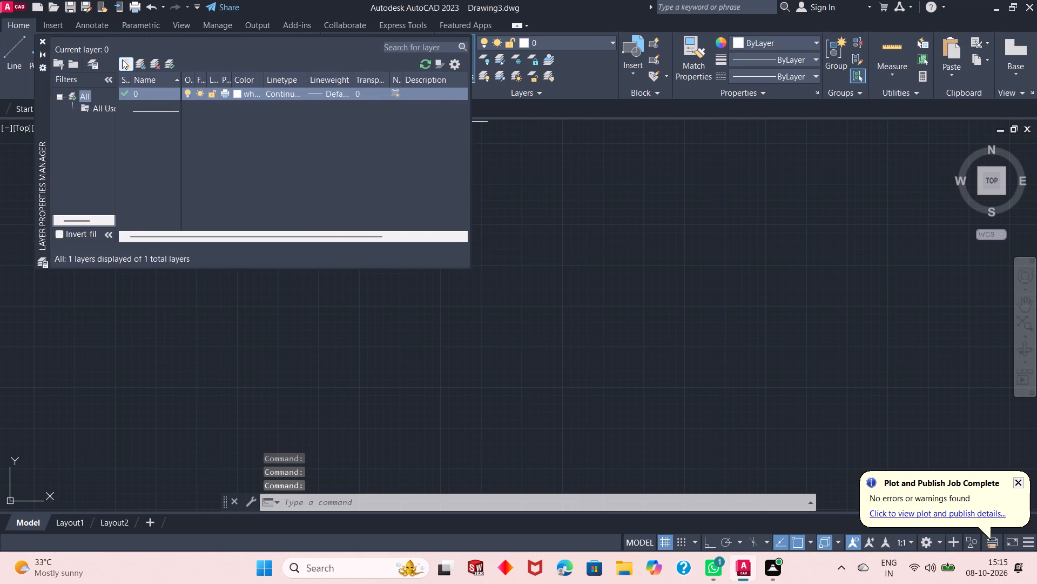
pyautogui.click(122, 59)
pyautogui.click(122, 59)
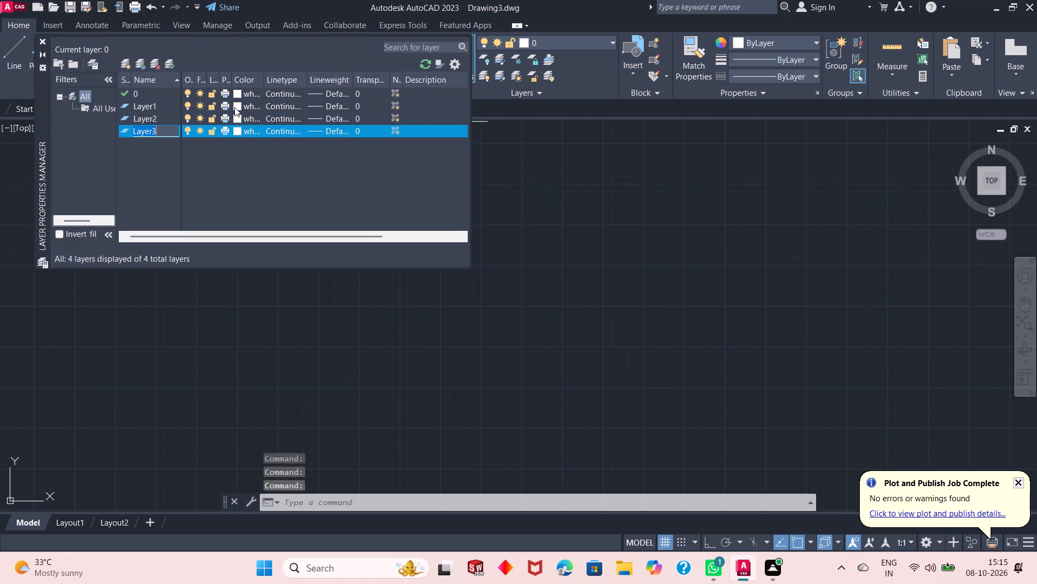
# Set the colour of Layer1 to red and the colour of Layer2 to index colour 120.
pyautogui.click(235, 109)
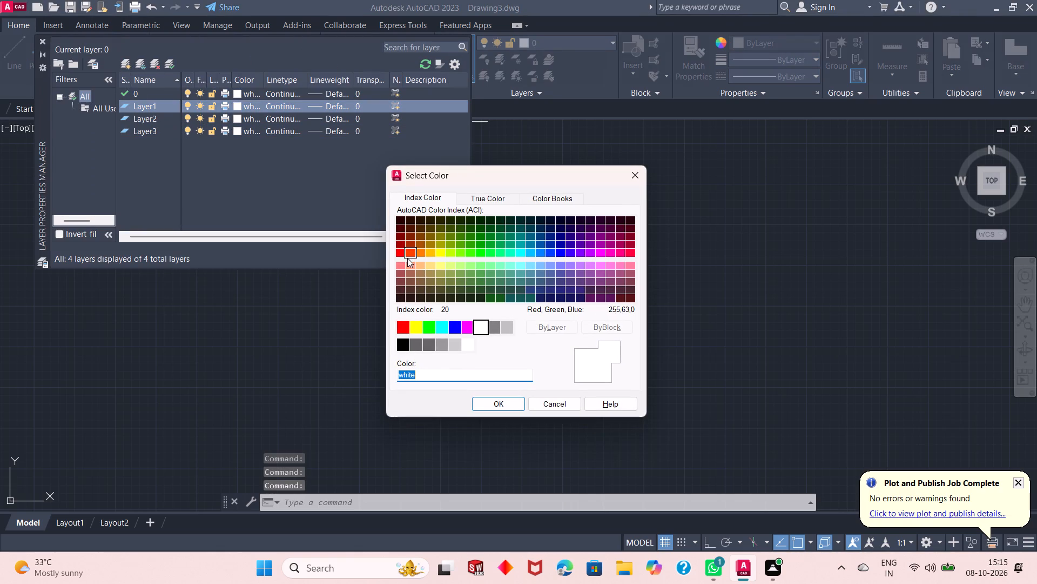
pyautogui.click(408, 323)
pyautogui.click(495, 401)
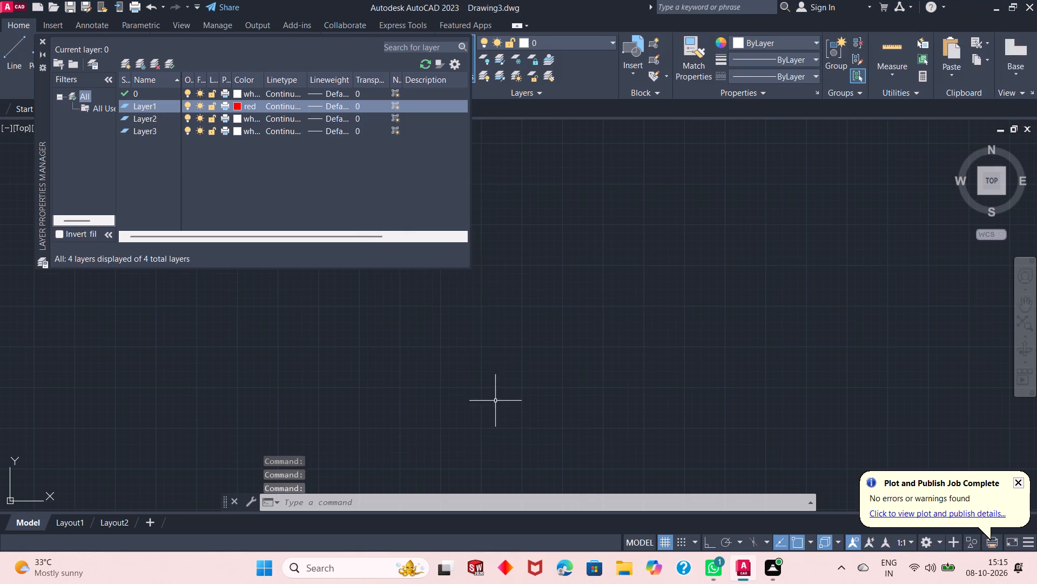
pyautogui.click(234, 121)
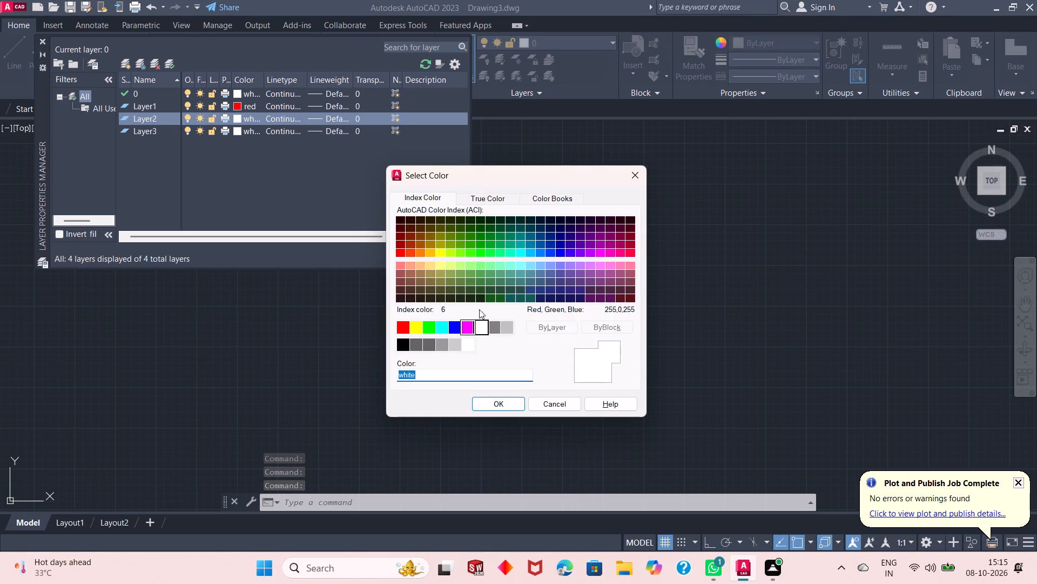
pyautogui.click(508, 255)
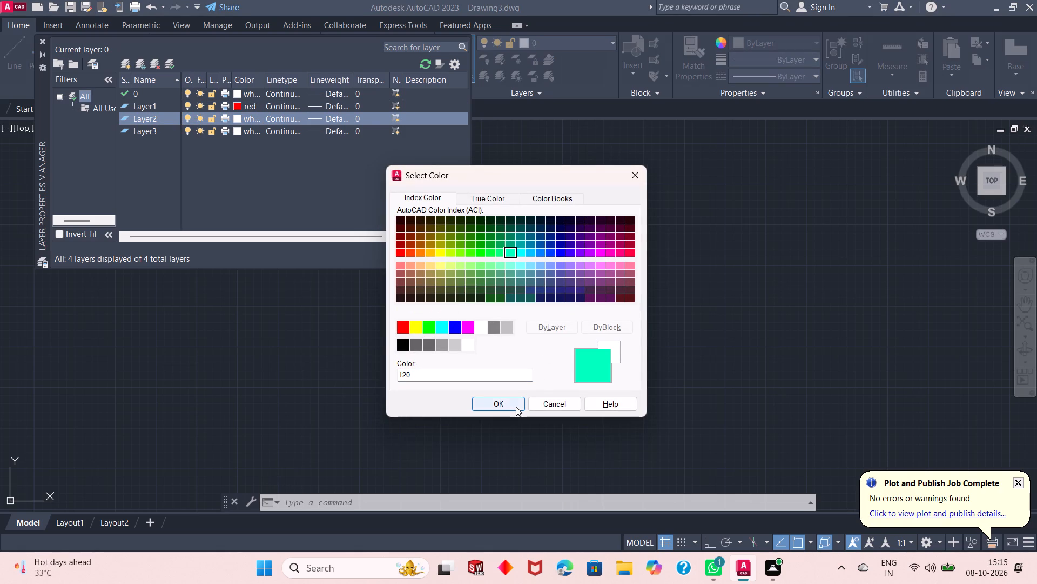
pyautogui.click(516, 407)
# Load the ACAD_ISO02W100 ISO dash linetype and assign it to Layer1.
pyautogui.click(285, 109)
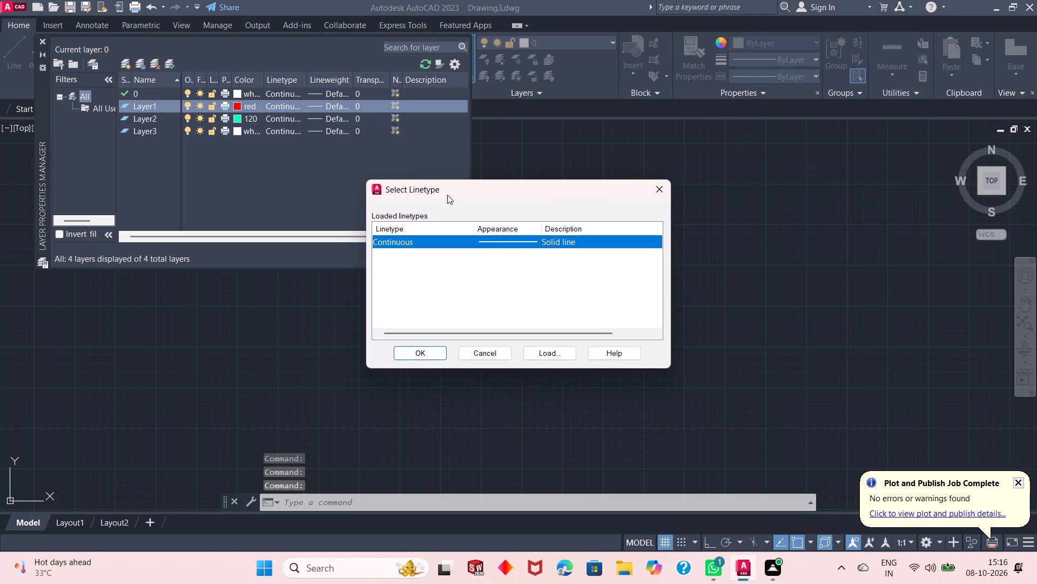
pyautogui.click(543, 353)
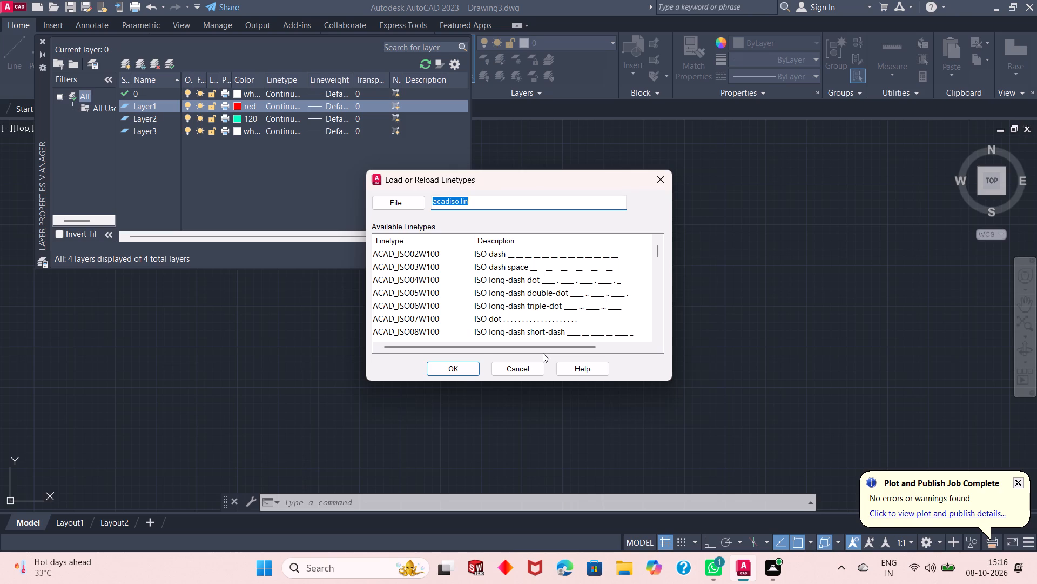
pyautogui.click(551, 253)
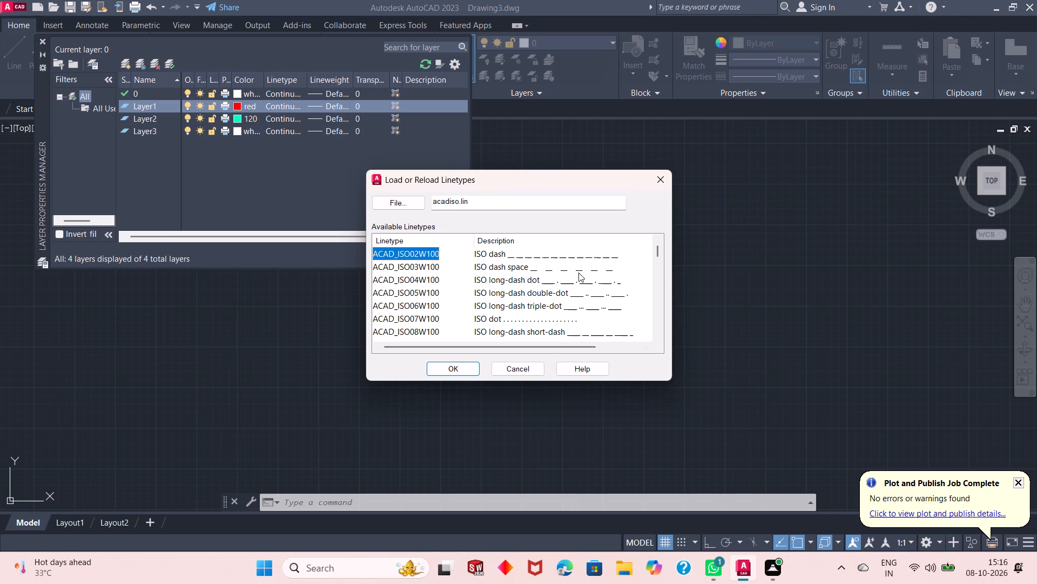
pyautogui.click(471, 371)
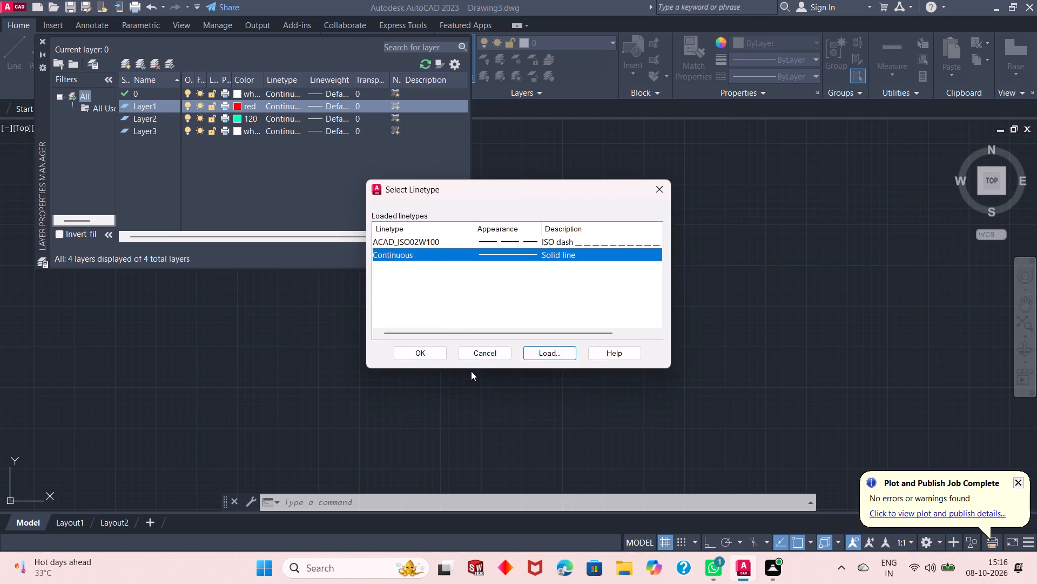
pyautogui.click(535, 238)
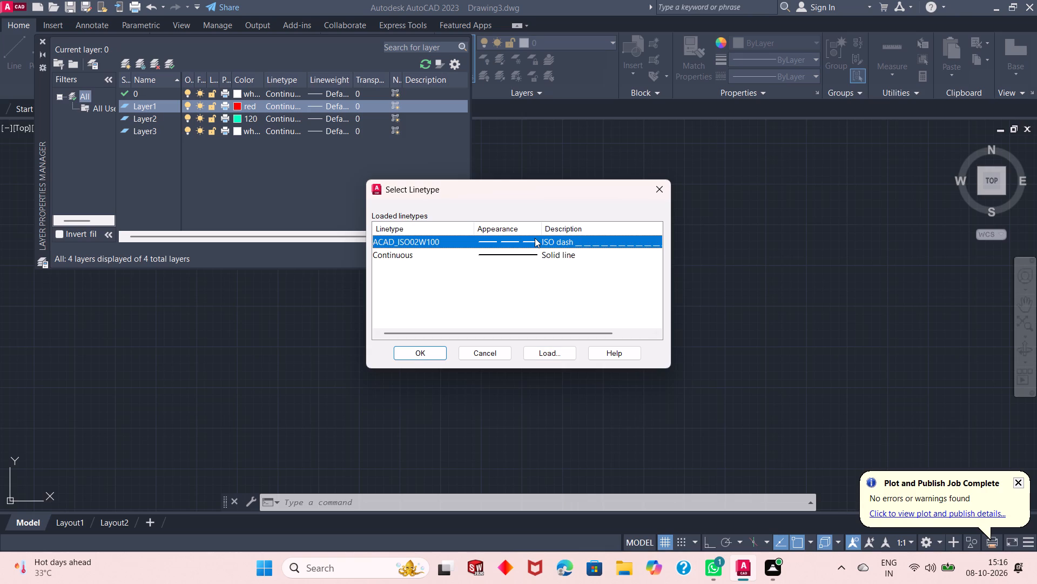
pyautogui.click(423, 355)
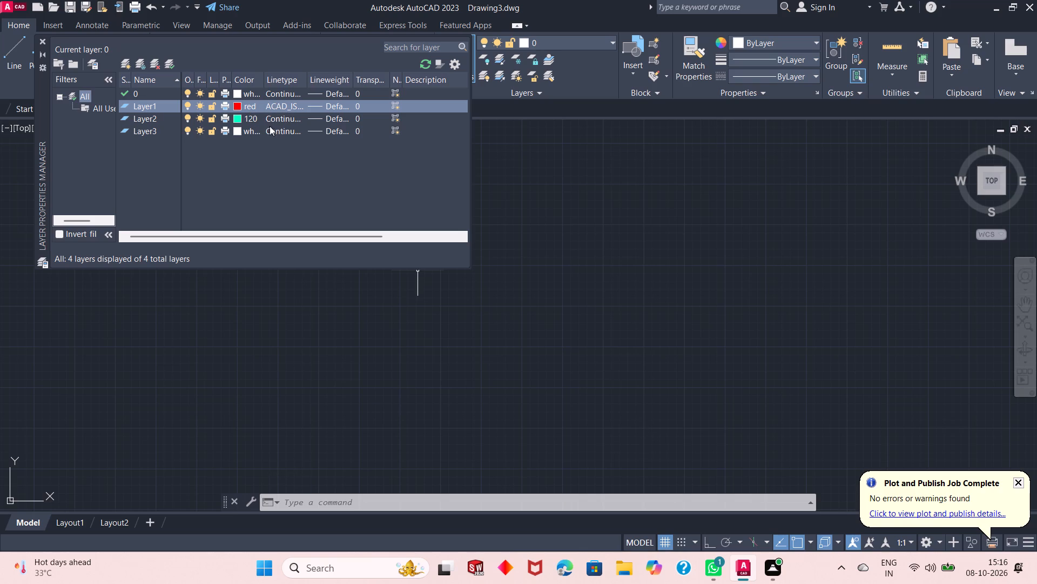
# Assign the ACAD_ISO02W100 ISO dash linetype to Layer3, leaving its colour white.
pyautogui.click(238, 132)
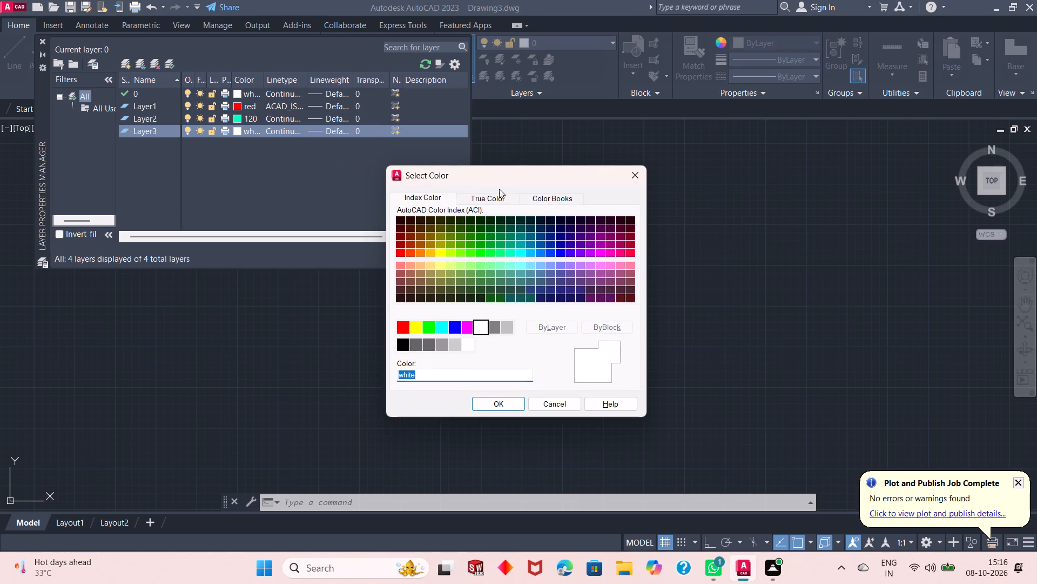
pyautogui.click(635, 176)
pyautogui.click(281, 129)
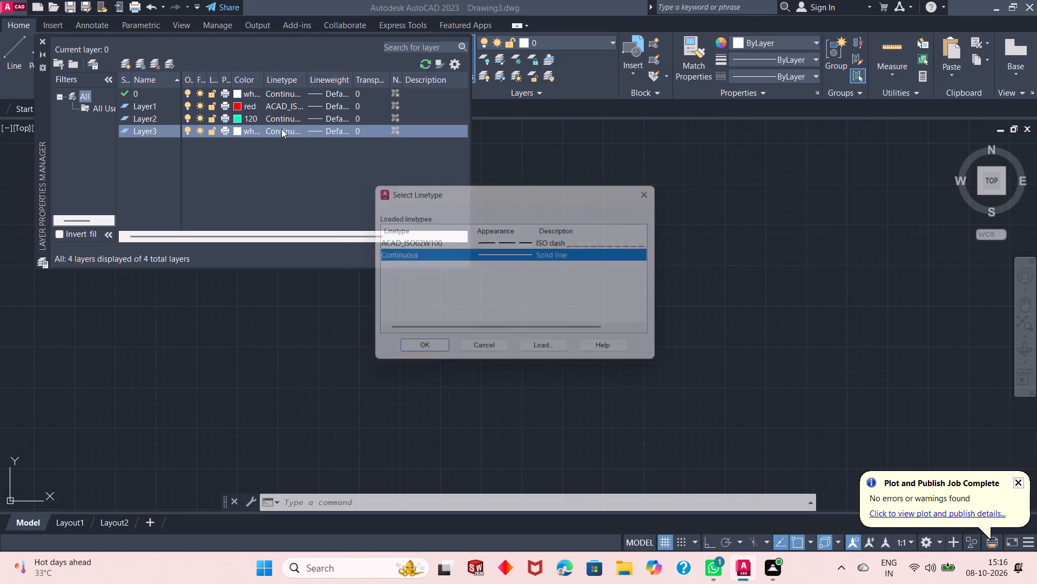
pyautogui.click(540, 350)
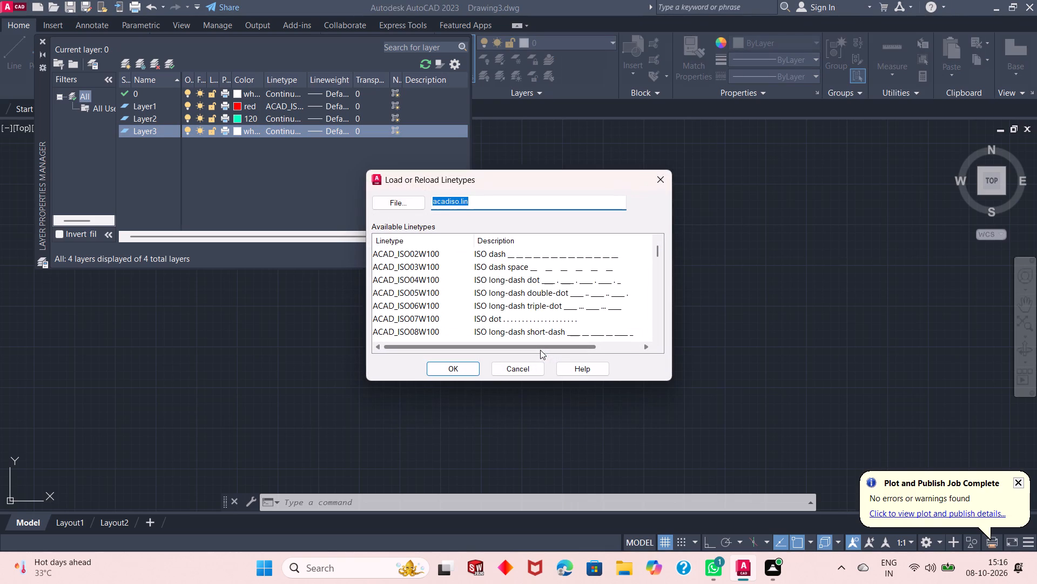
pyautogui.click(547, 257)
pyautogui.click(461, 367)
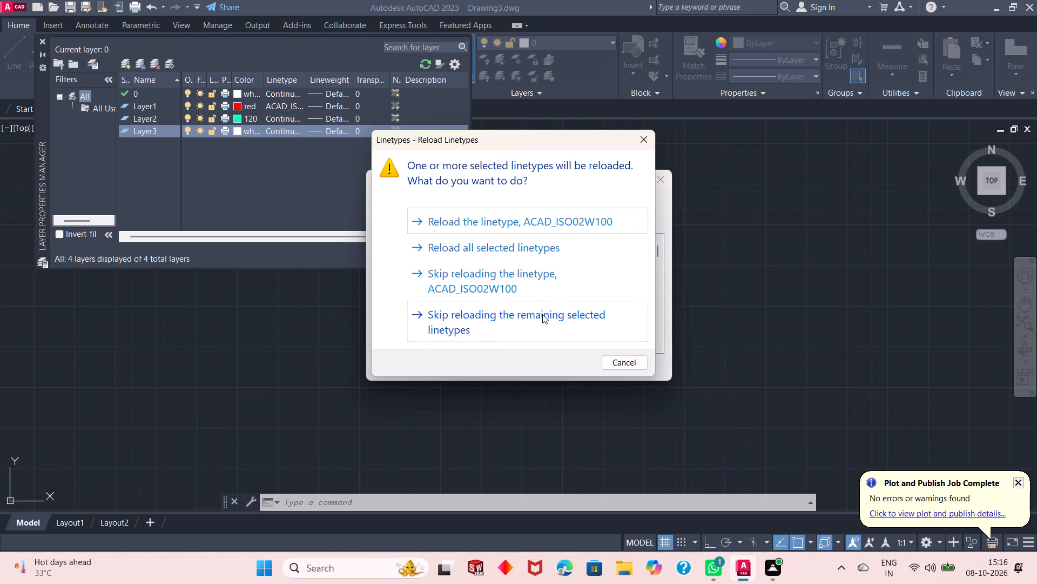
pyautogui.click(638, 142)
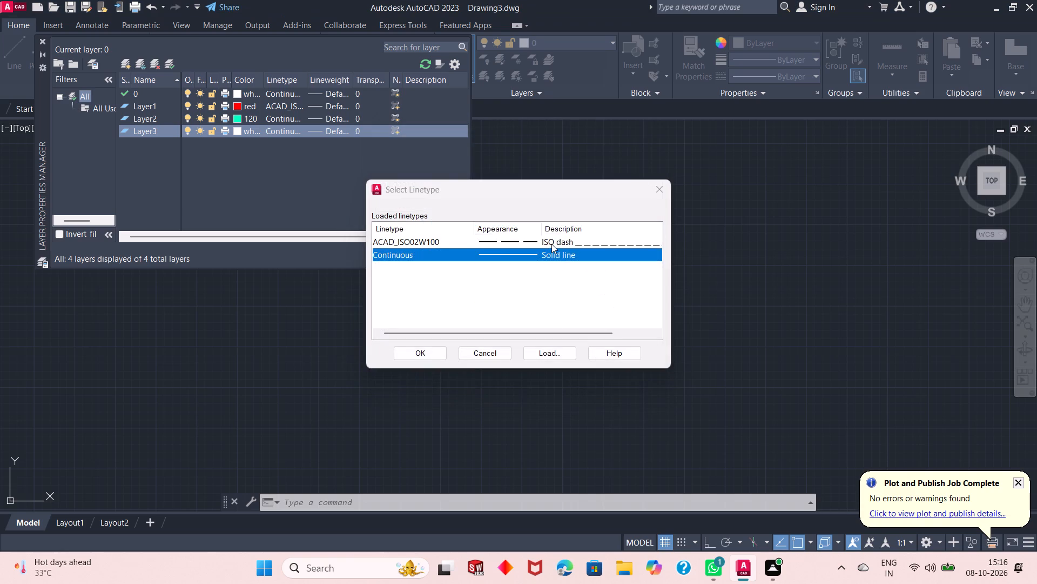
pyautogui.click(551, 244)
pyautogui.click(424, 350)
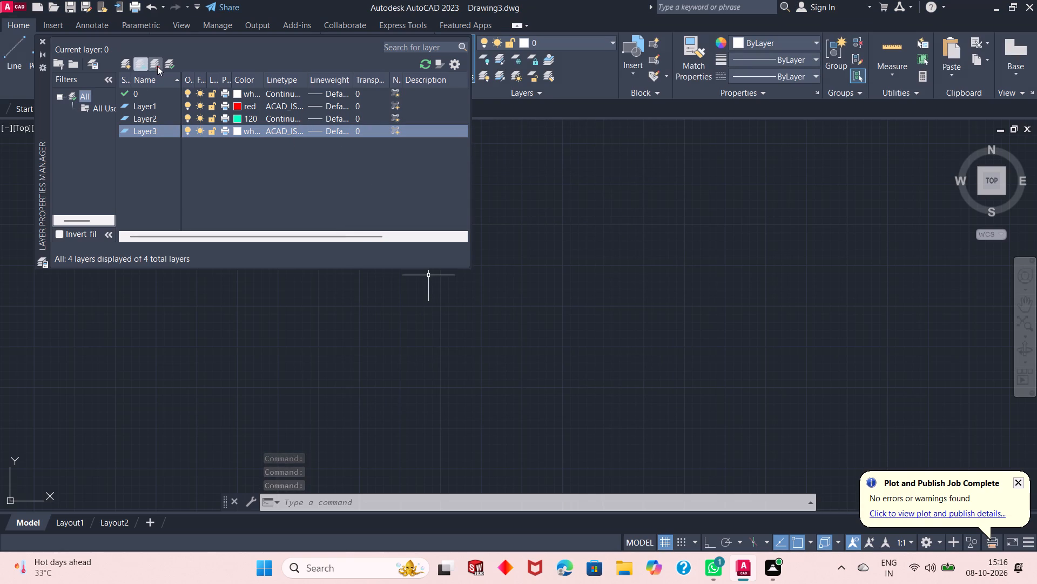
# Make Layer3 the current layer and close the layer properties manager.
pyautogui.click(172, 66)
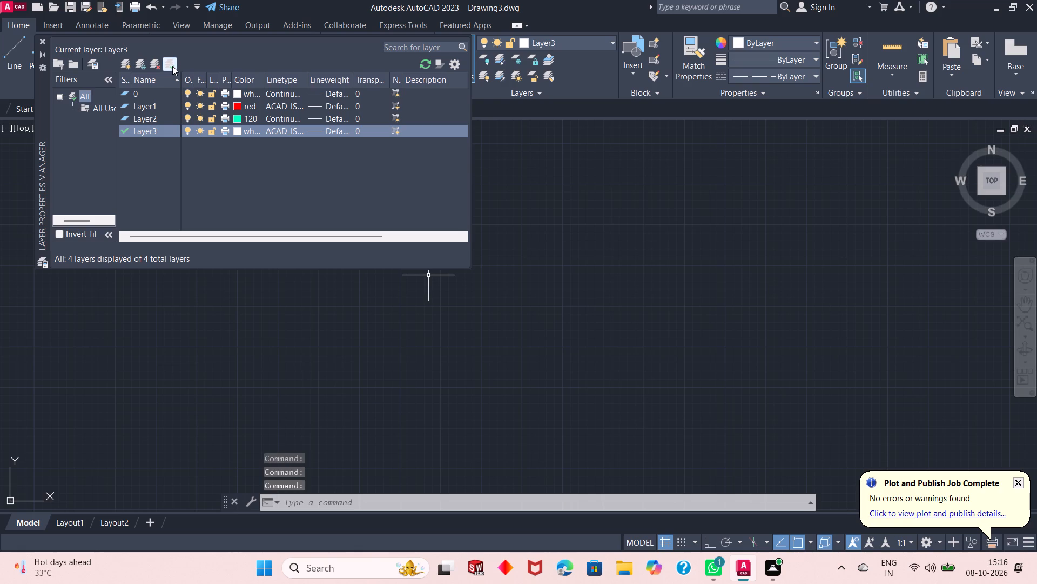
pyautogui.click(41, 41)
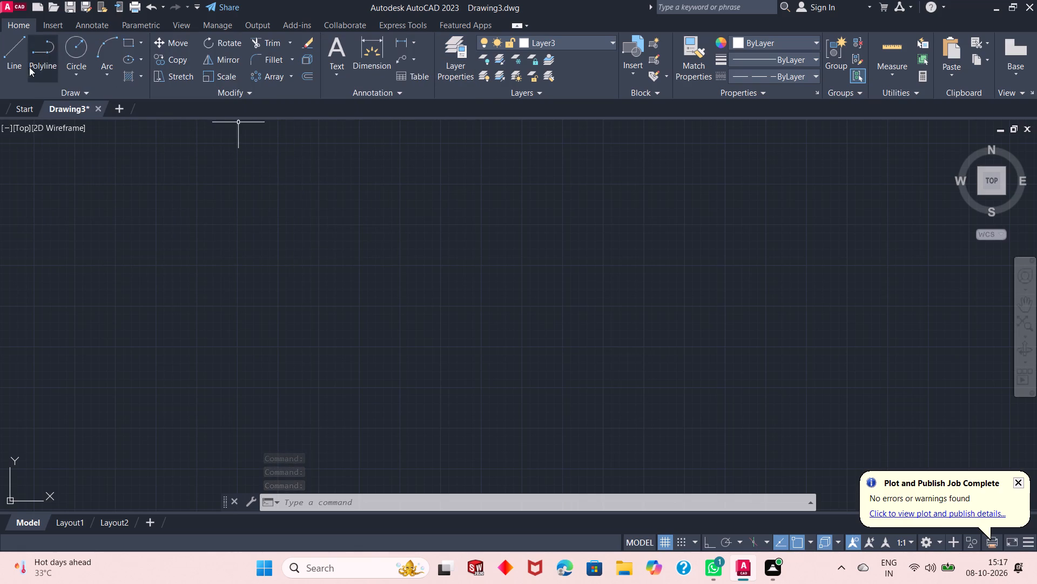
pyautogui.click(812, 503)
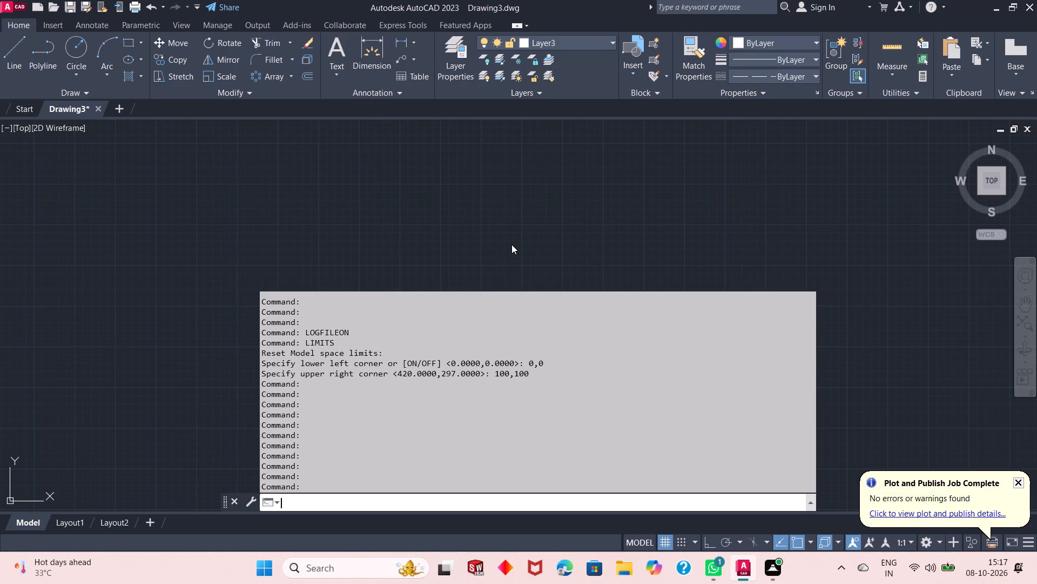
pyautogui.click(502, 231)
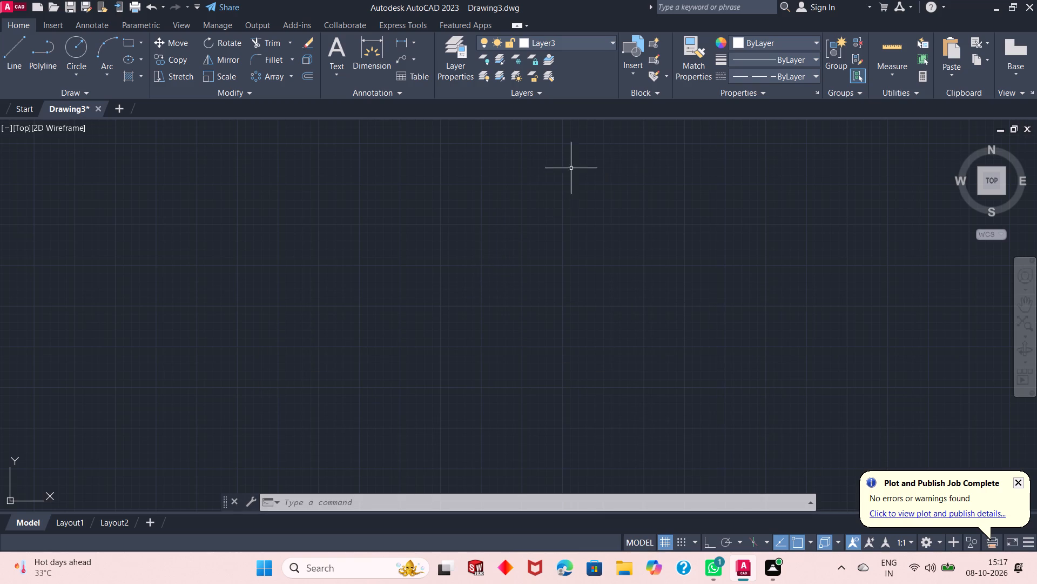
# Make layer 0 the current layer.
pyautogui.click(580, 43)
pyautogui.click(575, 59)
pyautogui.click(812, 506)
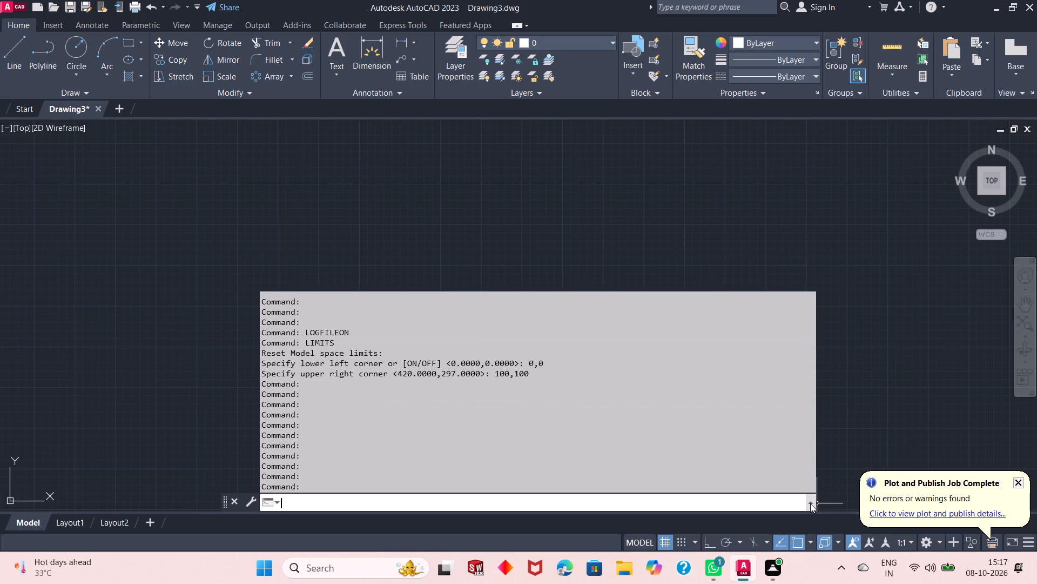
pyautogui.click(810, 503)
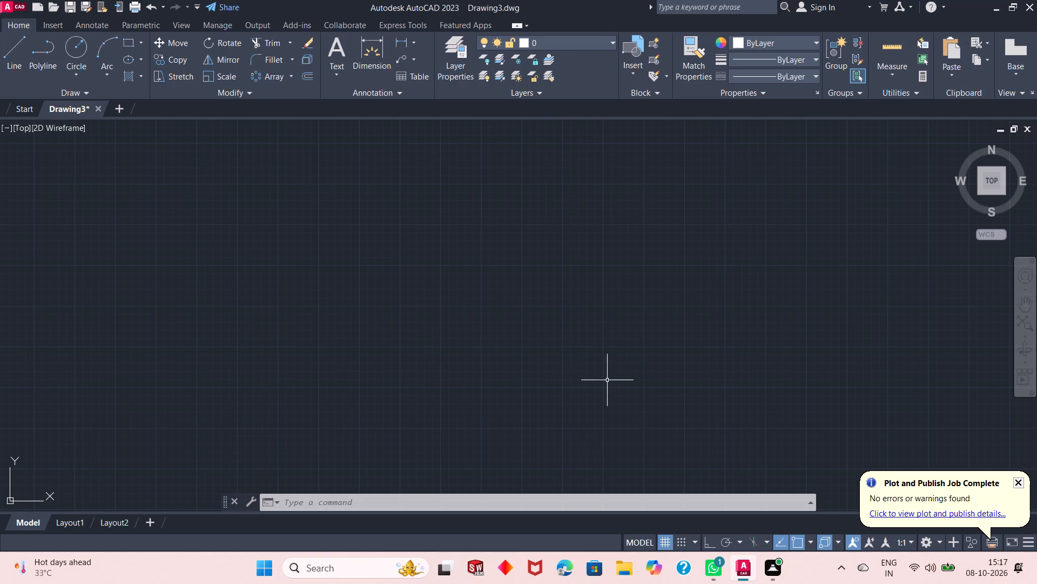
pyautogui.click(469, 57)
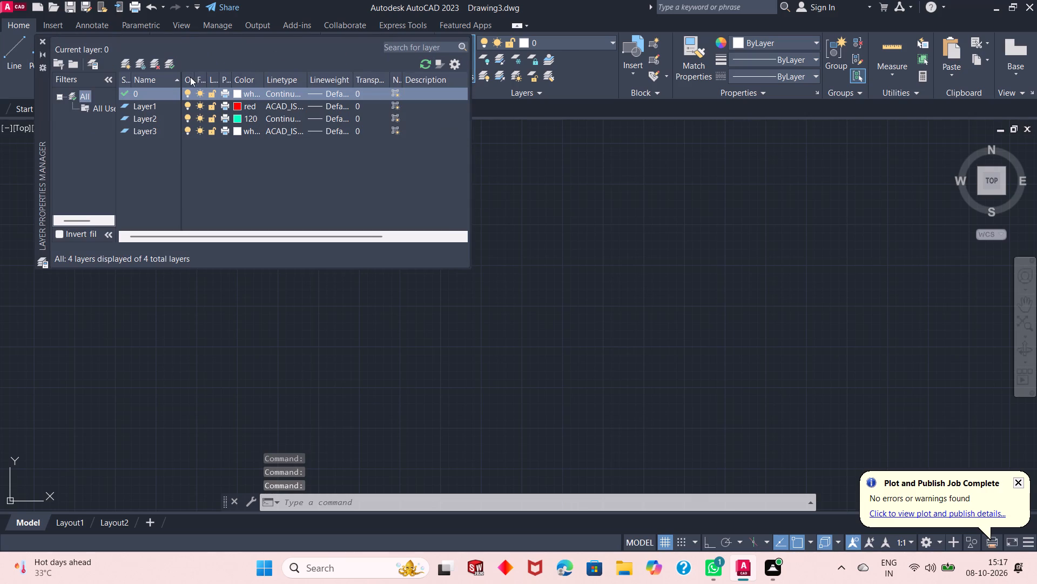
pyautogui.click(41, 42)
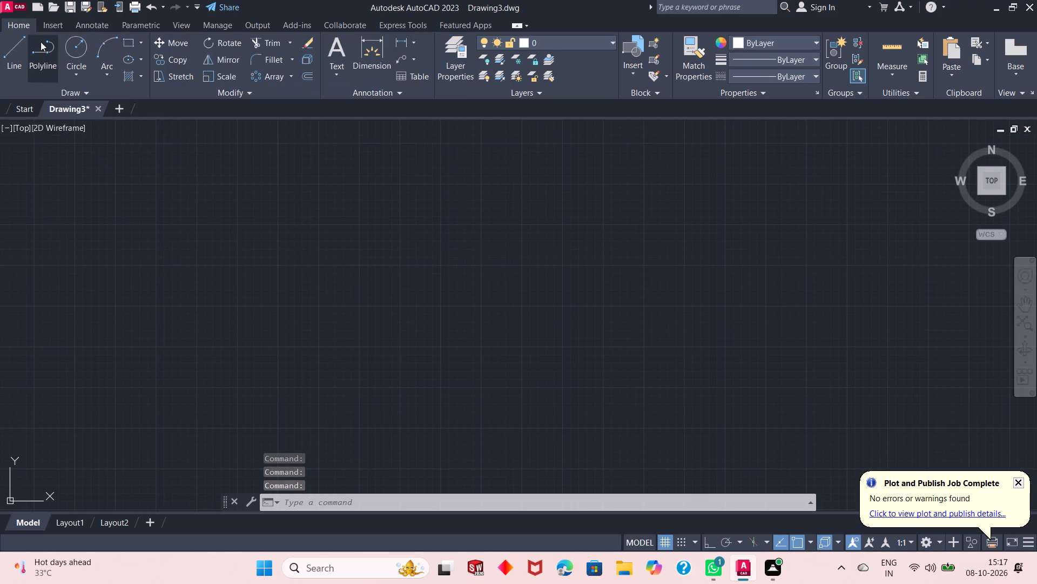
# Draw a circle with a radius of 43 on layer 0 in the middle of the drawing area.
pyautogui.click(79, 57)
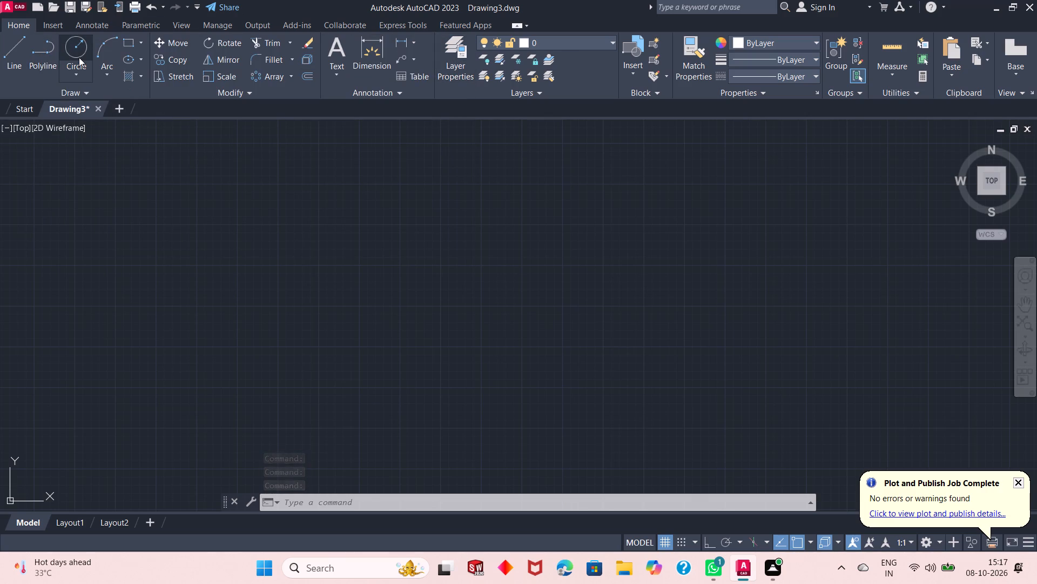
pyautogui.scroll(2, 521, 274)
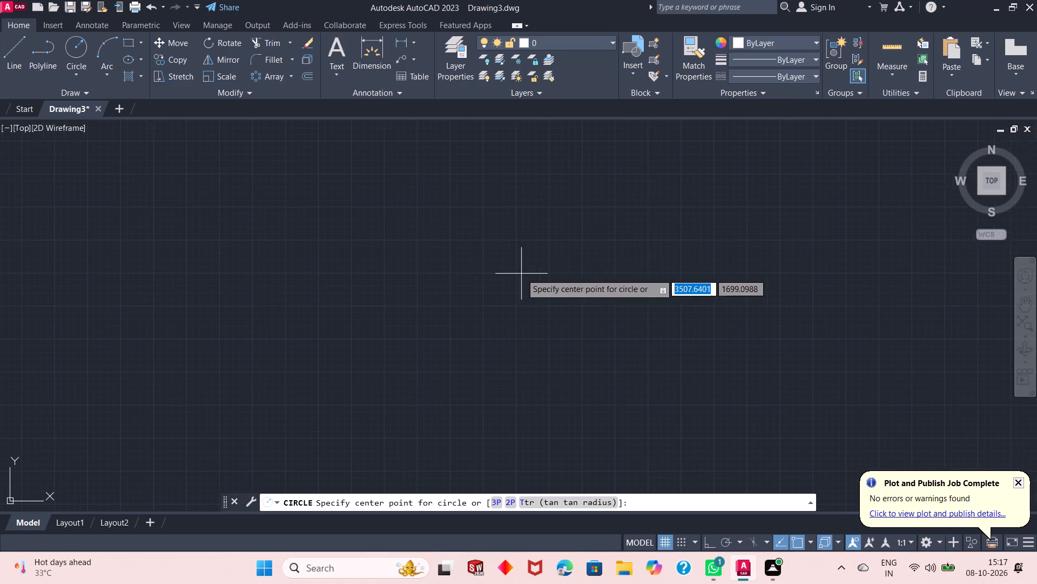
pyautogui.scroll(1, 521, 274)
pyautogui.click(513, 263)
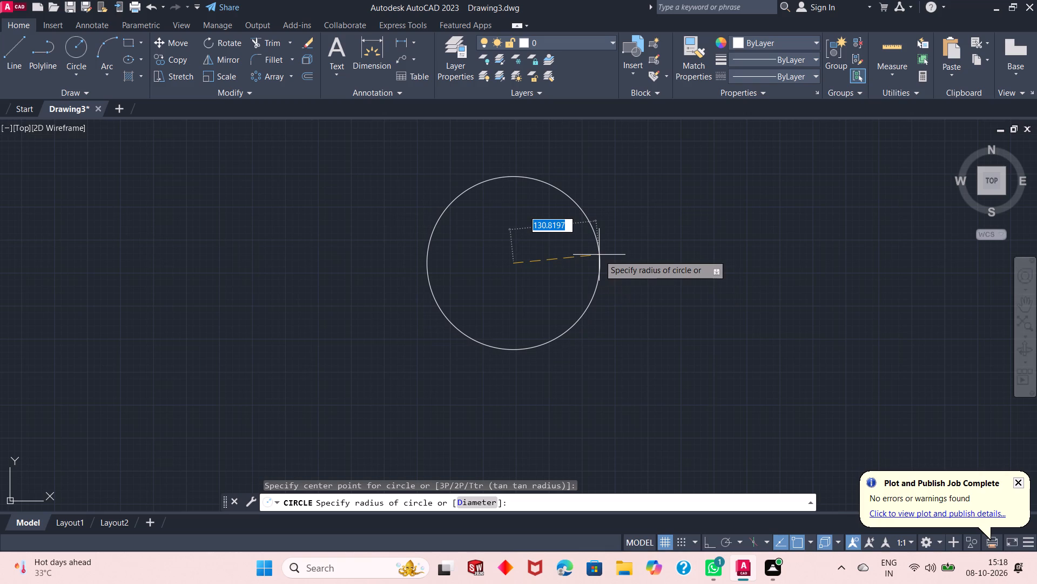
pyautogui.write('43')
pyautogui.press('Return')
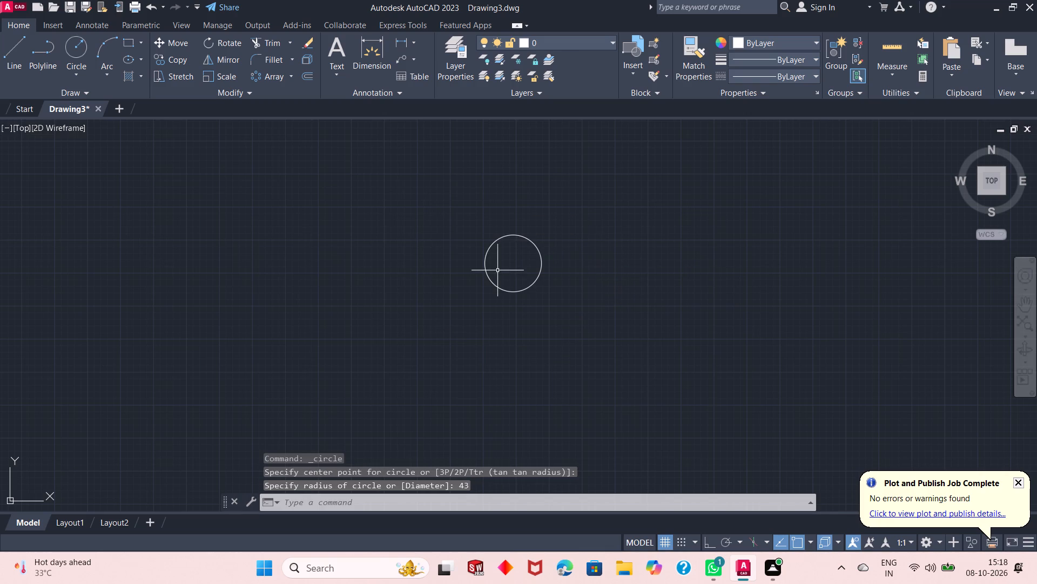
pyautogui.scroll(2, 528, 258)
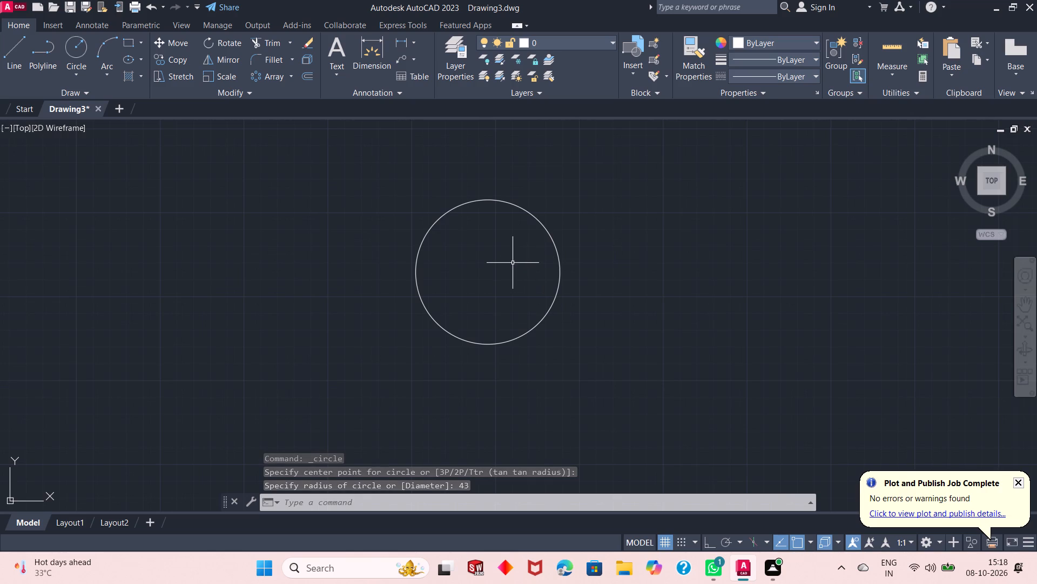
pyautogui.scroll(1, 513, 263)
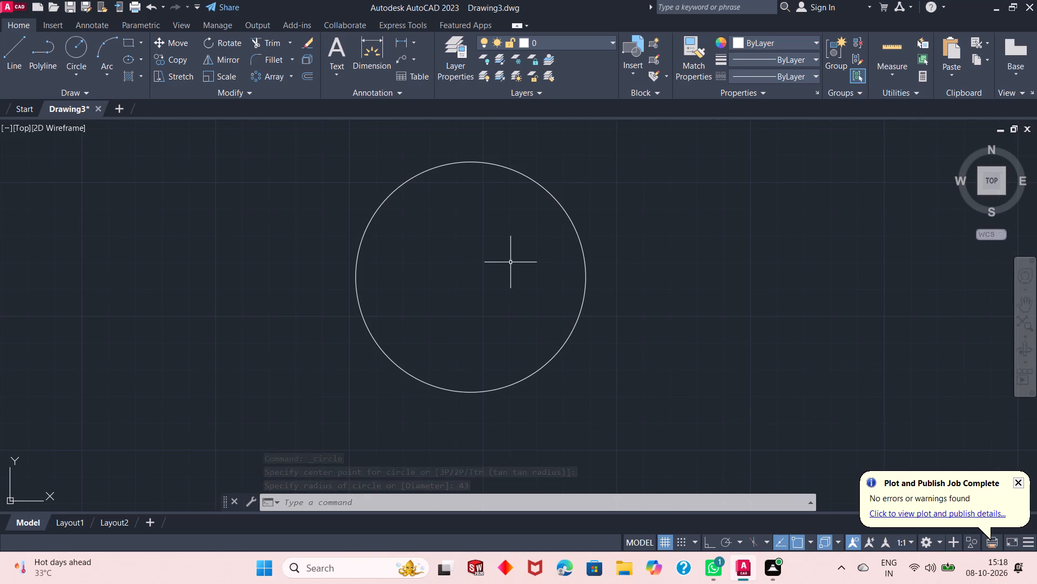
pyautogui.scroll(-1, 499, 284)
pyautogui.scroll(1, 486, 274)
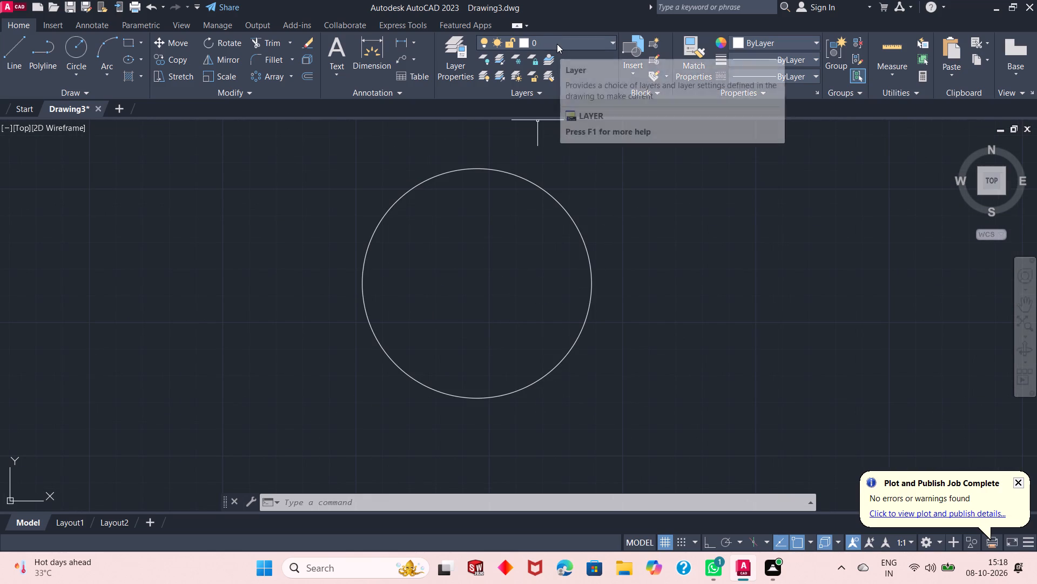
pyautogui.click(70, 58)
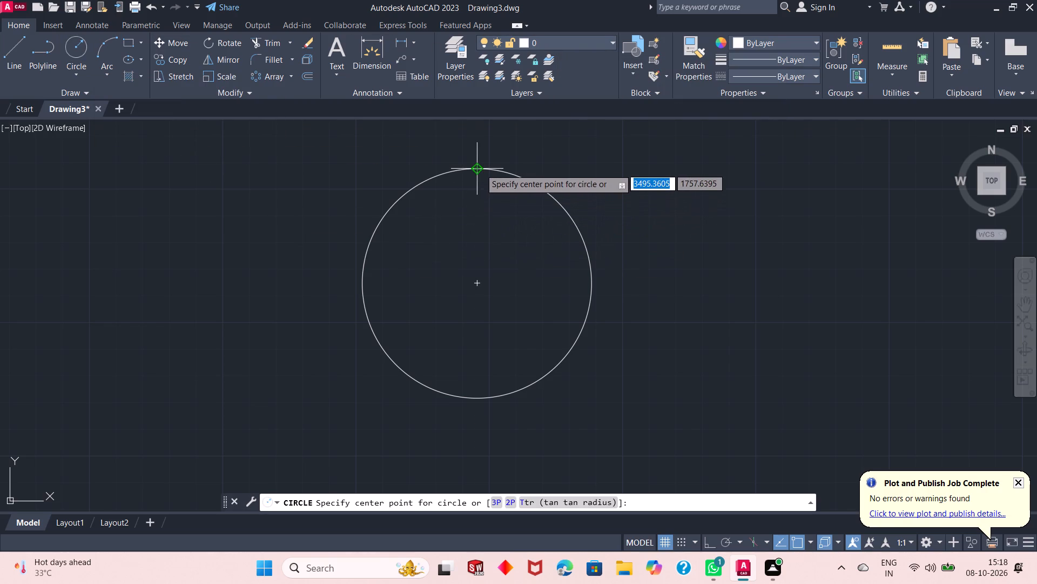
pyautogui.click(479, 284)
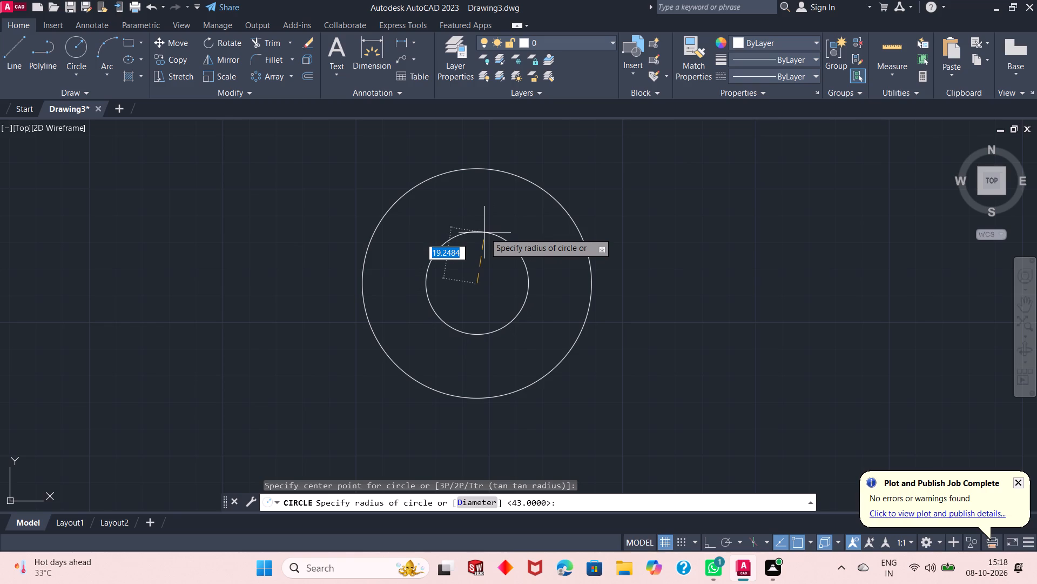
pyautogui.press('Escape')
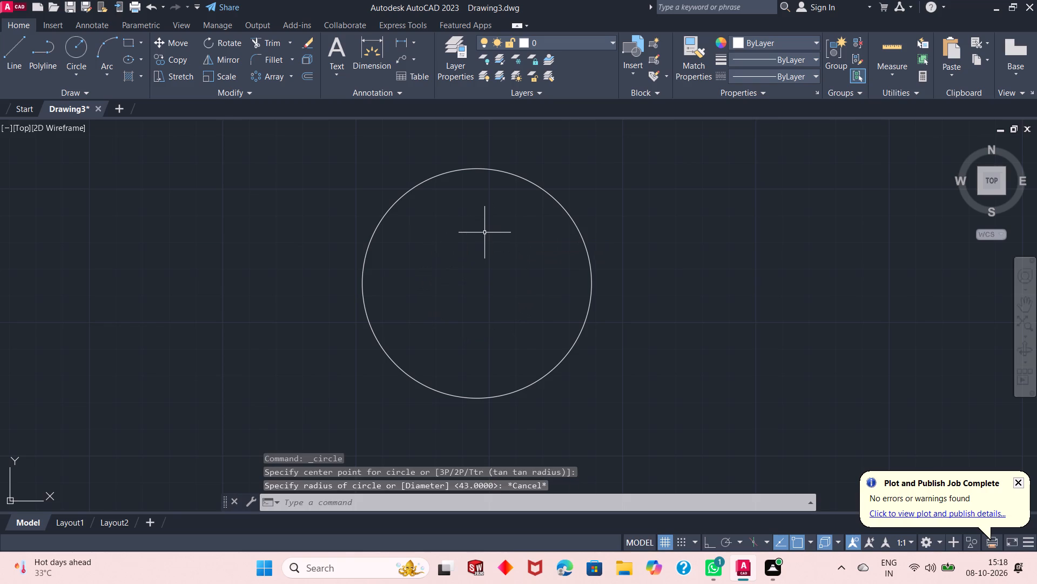
# Draw a circle with a diameter of 78 concentric with the radius 43 circle.
pyautogui.click(82, 77)
pyautogui.click(116, 128)
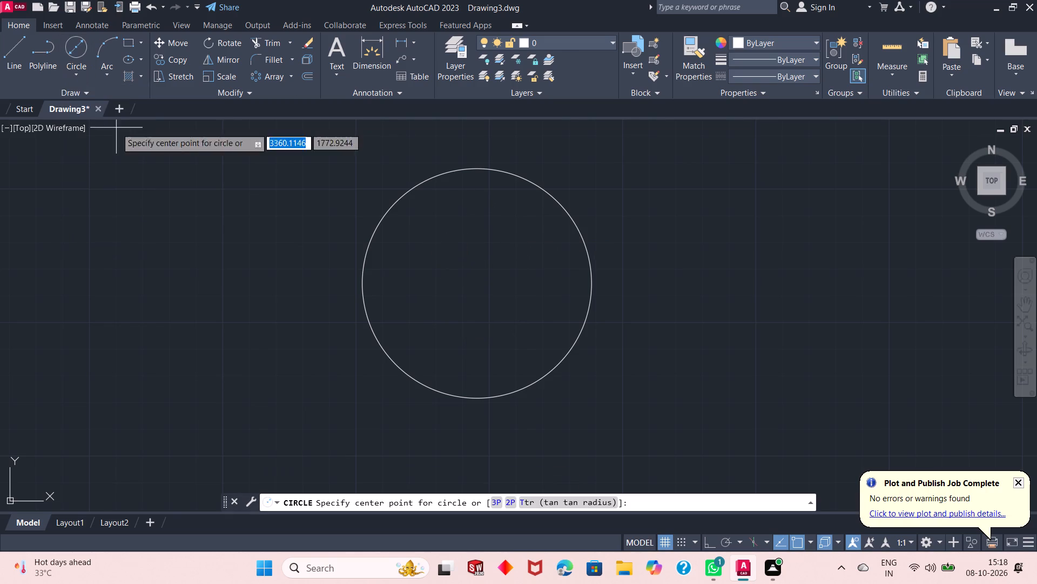
pyautogui.click(478, 281)
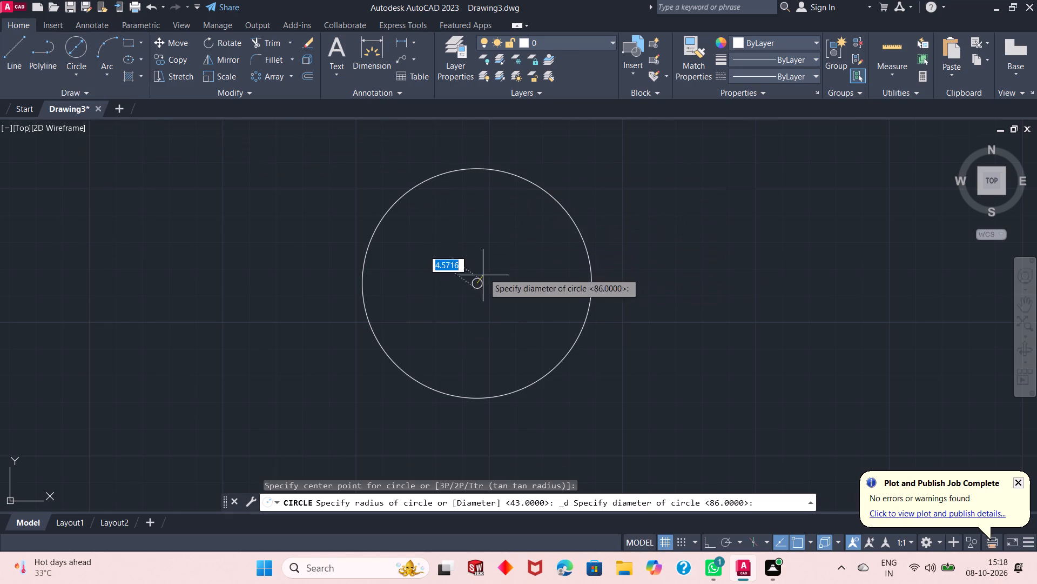
pyautogui.write('78')
pyautogui.press('Return')
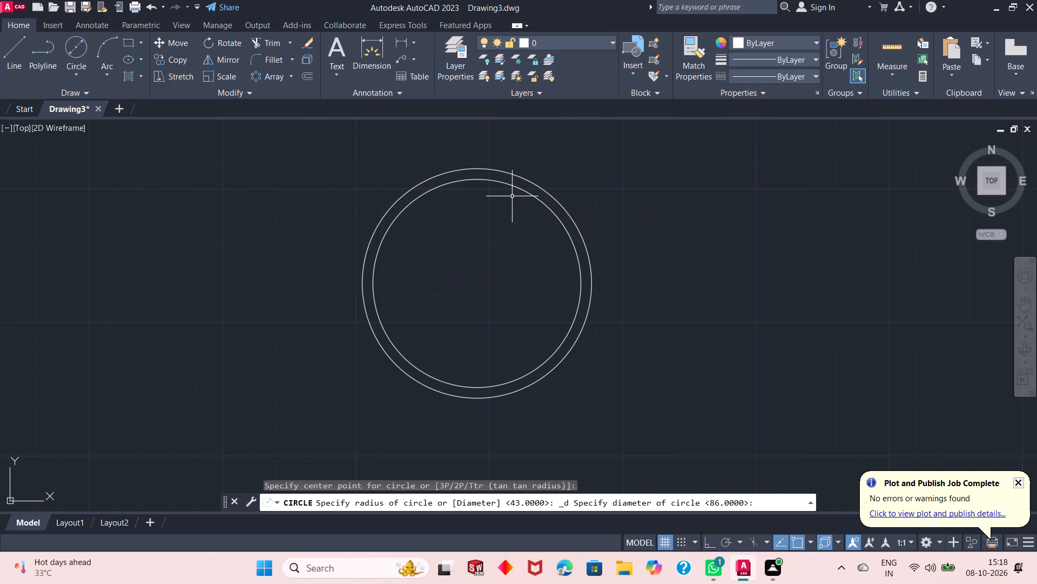
pyautogui.press('Escape')
# Make Layer3 current and draw a dashed circle with a diameter of 58 at the common centre of the two circles.
pyautogui.click(564, 46)
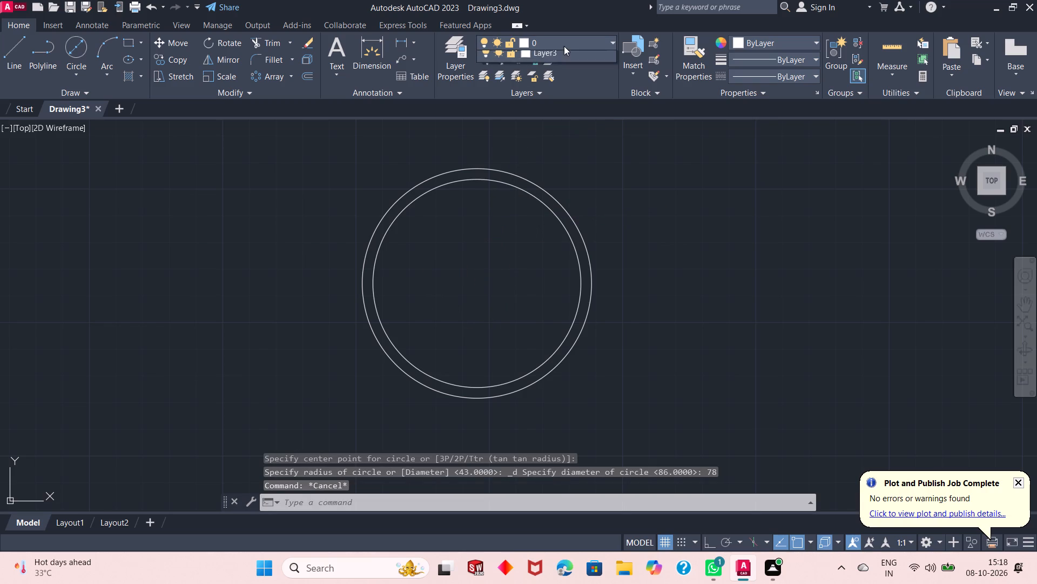
pyautogui.click(569, 101)
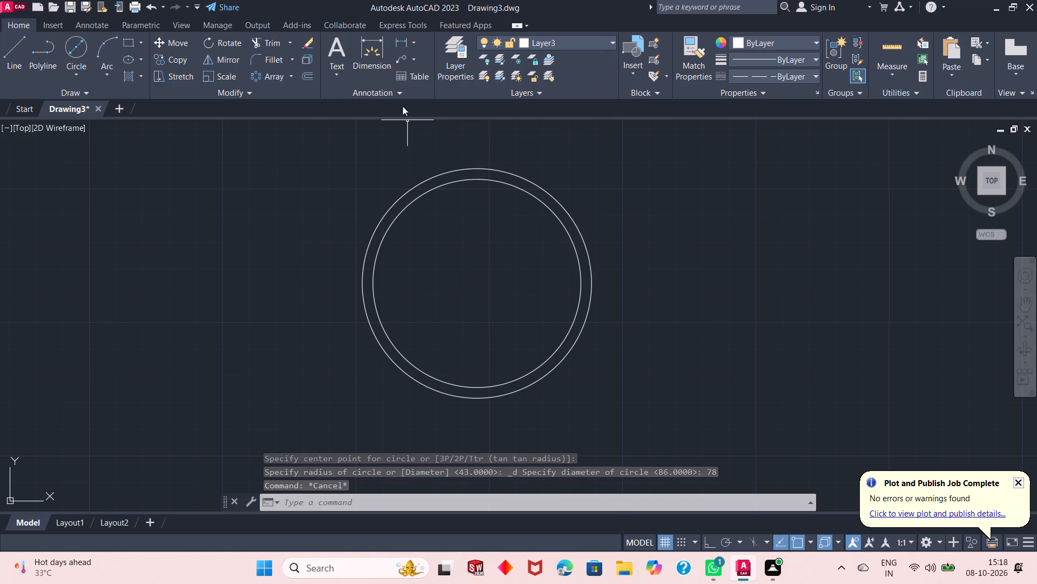
pyautogui.click(83, 49)
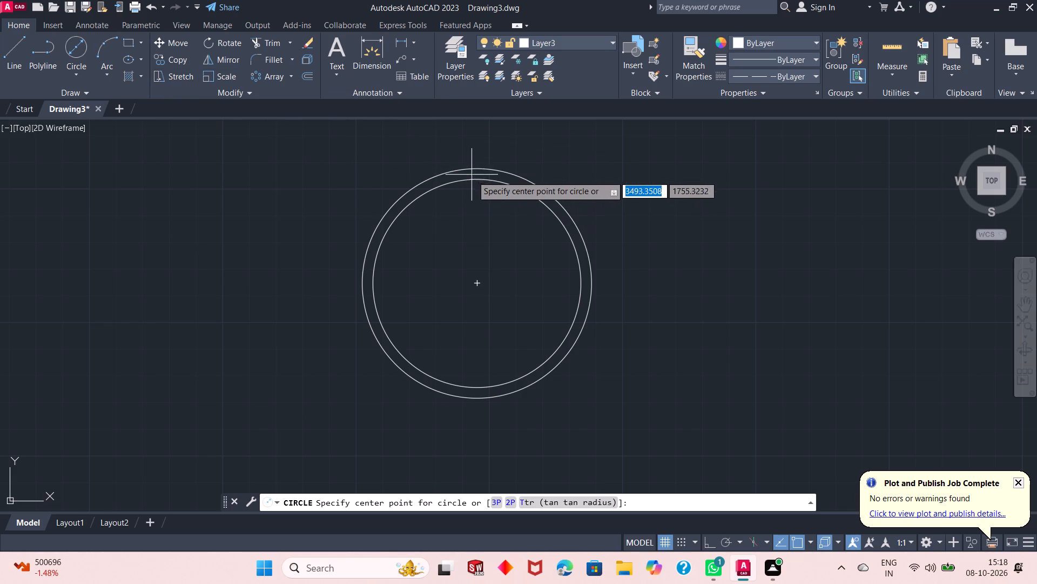
pyautogui.click(476, 285)
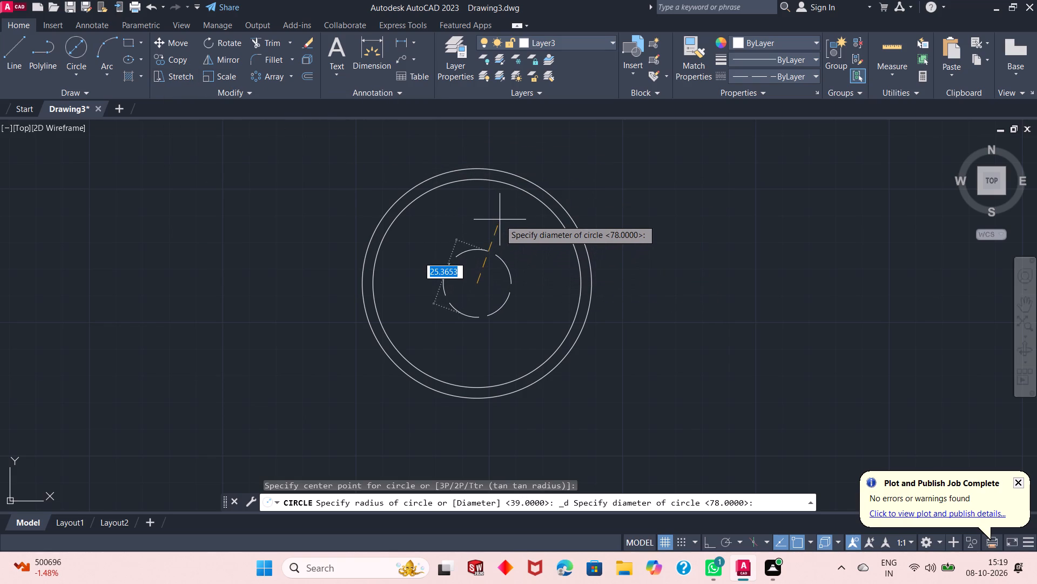
pyautogui.write('58')
pyautogui.press('Return')
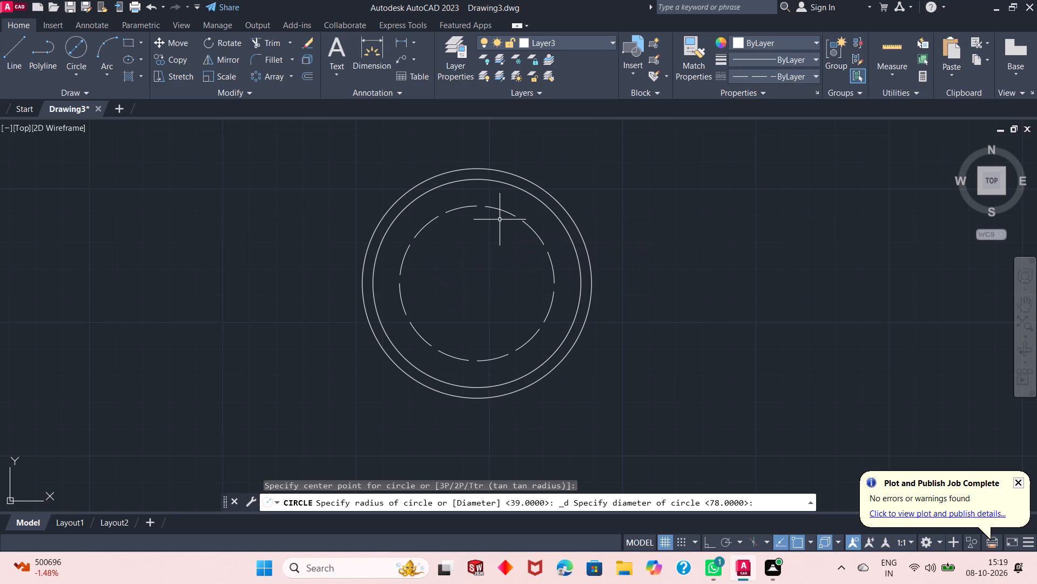
pyautogui.scroll(-1, 460, 250)
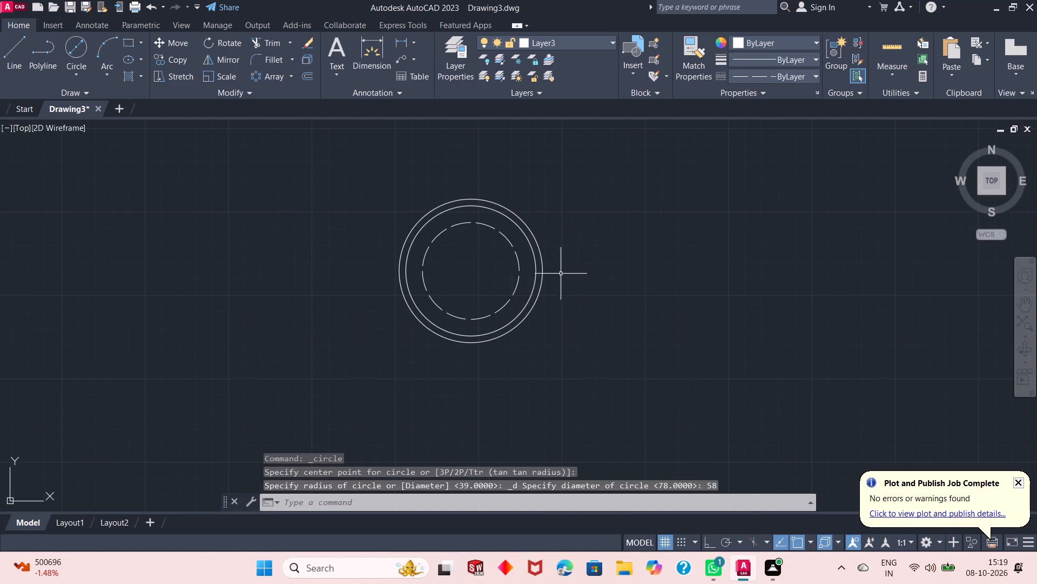
pyautogui.scroll(1, 523, 249)
pyautogui.scroll(-1, 439, 258)
pyautogui.rightClick(541, 190)
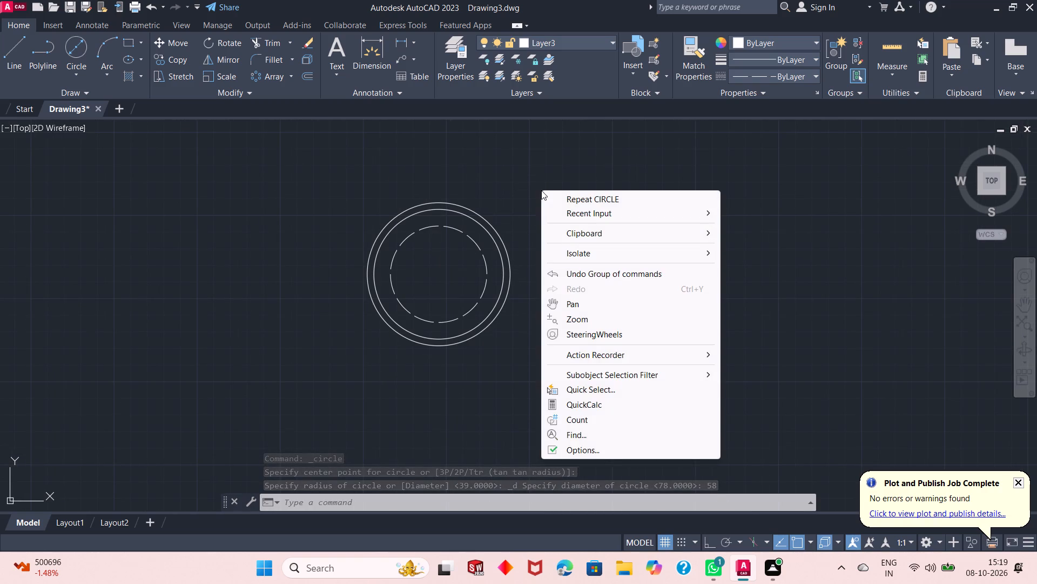
pyautogui.press('Escape')
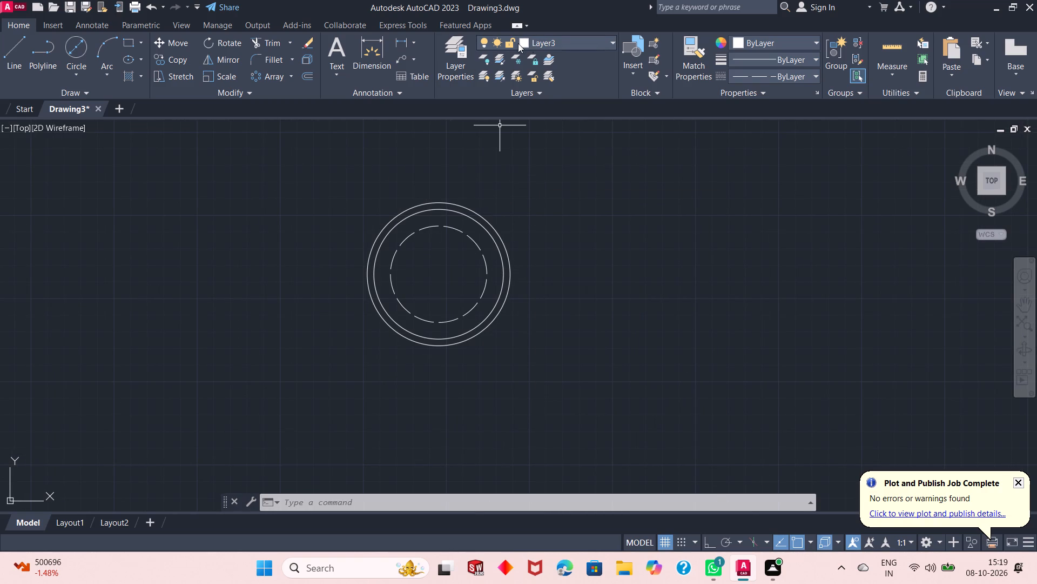
# Make layer 0 current and draw a circle with a radius of 7 centred on the dashed circle's top quadrant.
pyautogui.click(553, 38)
pyautogui.click(554, 52)
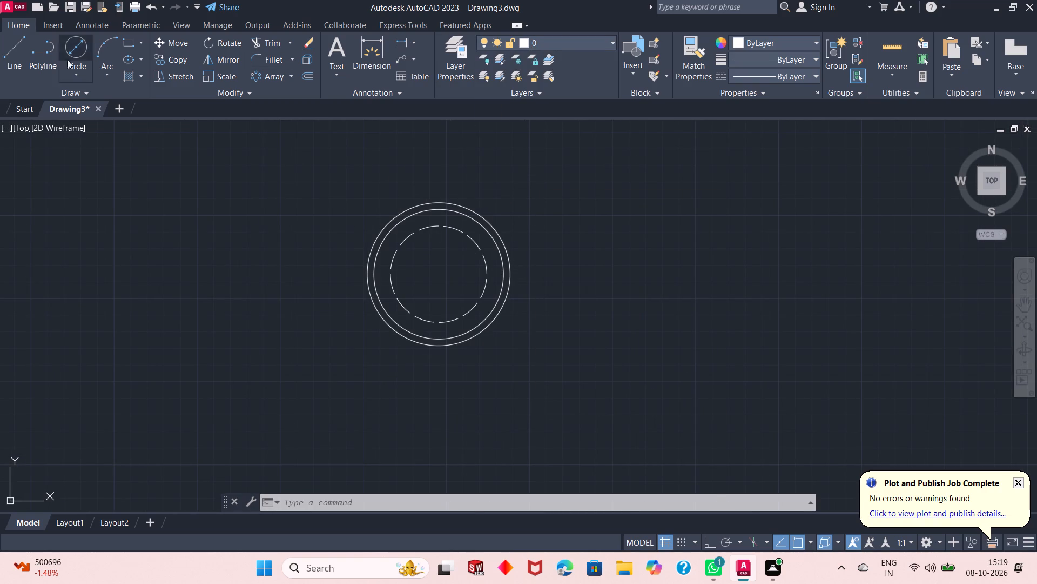
pyautogui.click(77, 63)
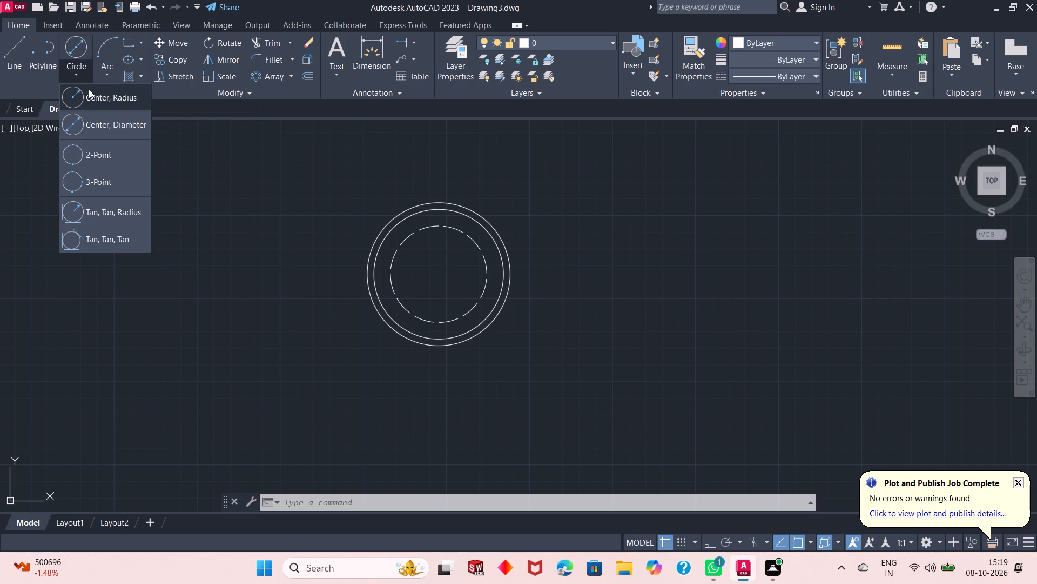
pyautogui.click(89, 89)
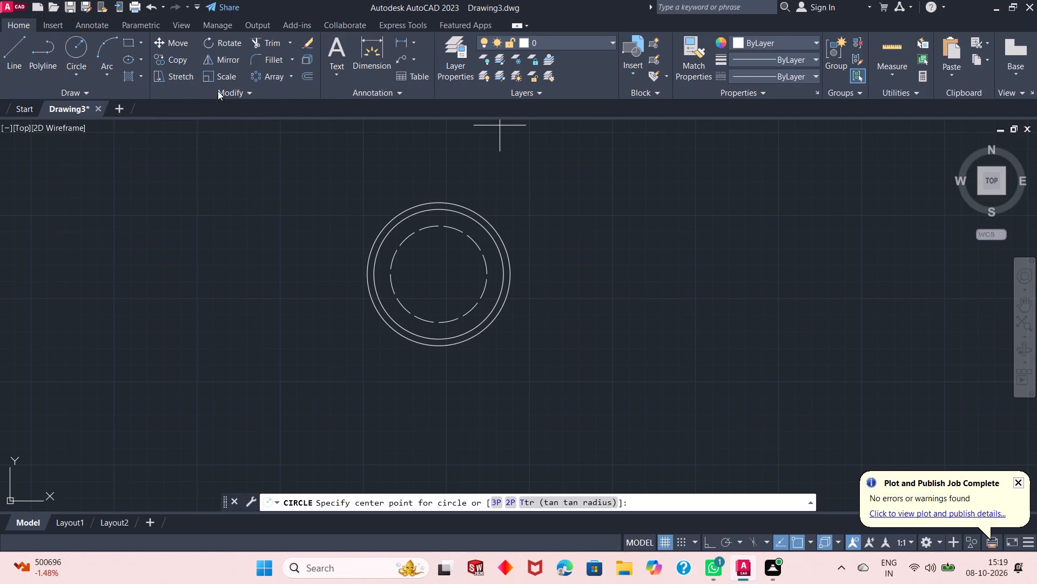
pyautogui.click(440, 224)
pyautogui.scroll(2, 449, 218)
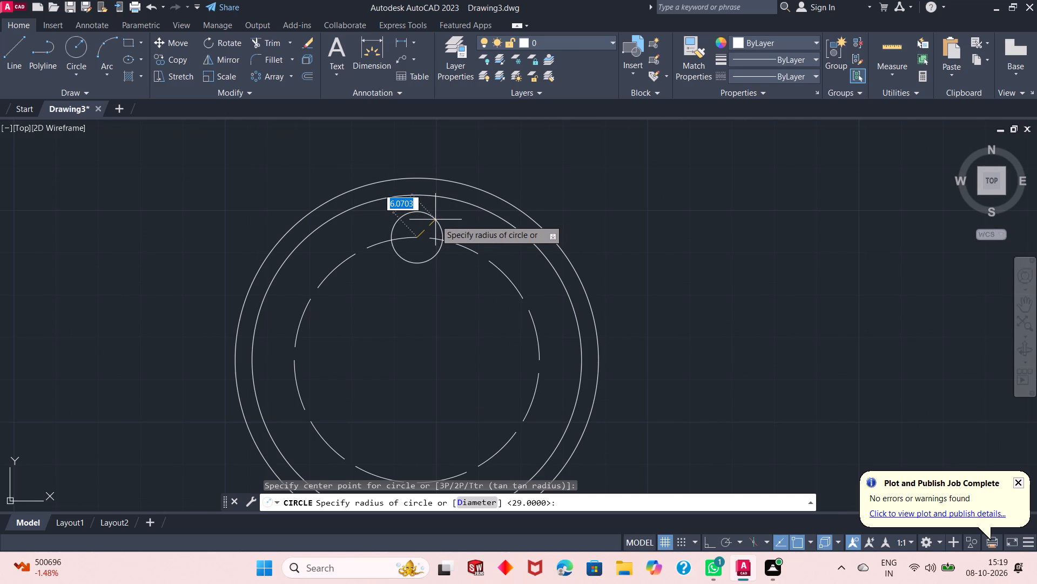
pyautogui.press('7')
pyautogui.press('Return')
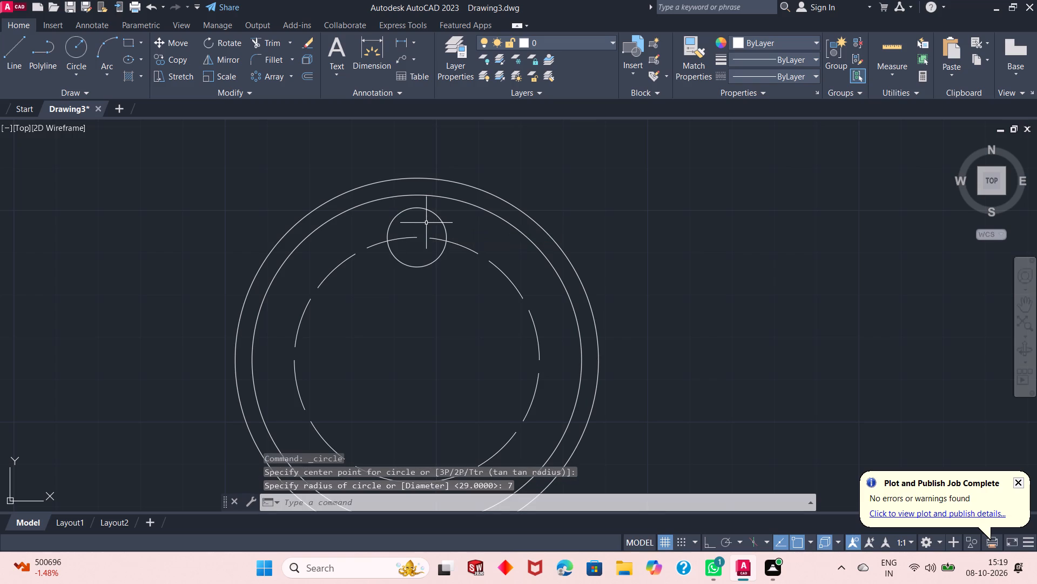
# Turn on Ortho mode during a line started at the small circle's centre, and abandon the line.
pyautogui.scroll(-1, 440, 205)
pyautogui.scroll(1, 440, 226)
pyautogui.scroll(-1, 439, 212)
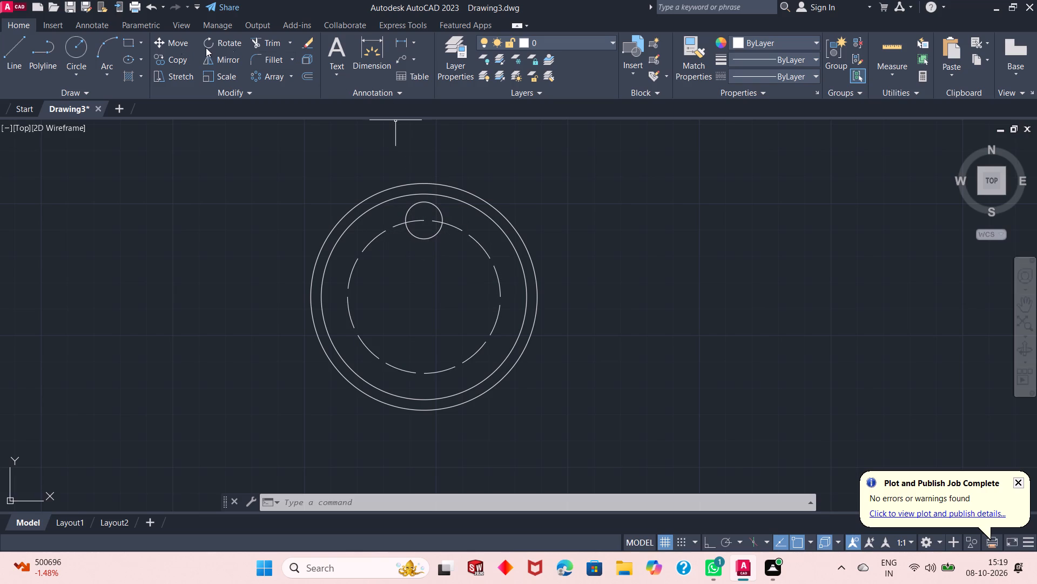
pyautogui.click(21, 58)
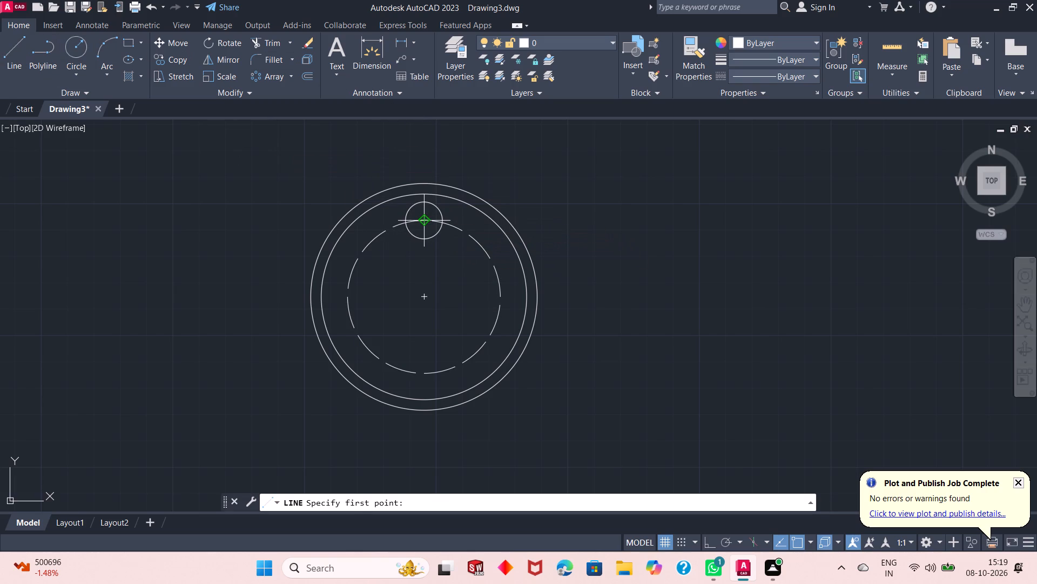
pyautogui.click(426, 218)
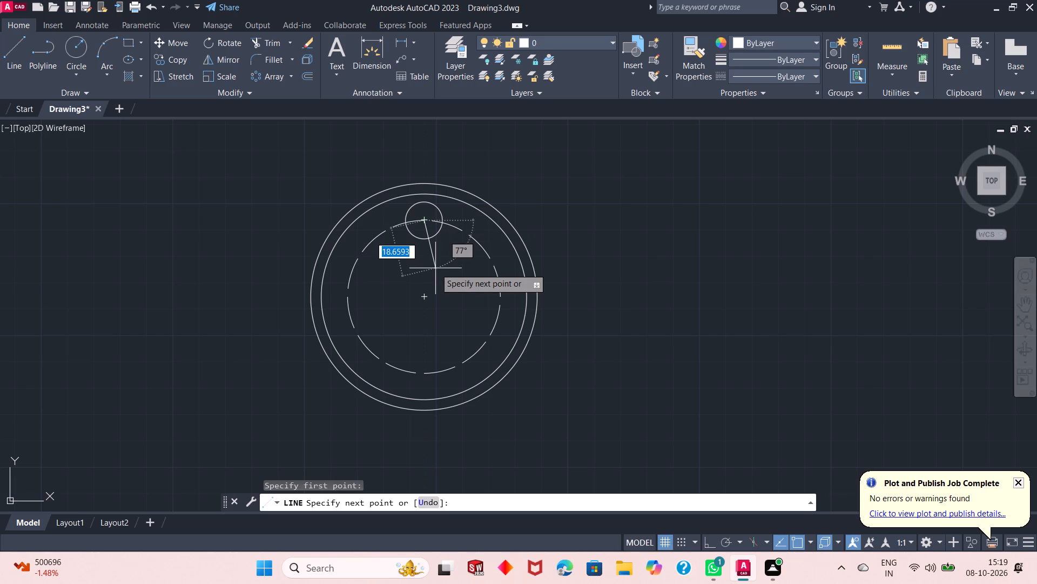
pyautogui.press('F8')
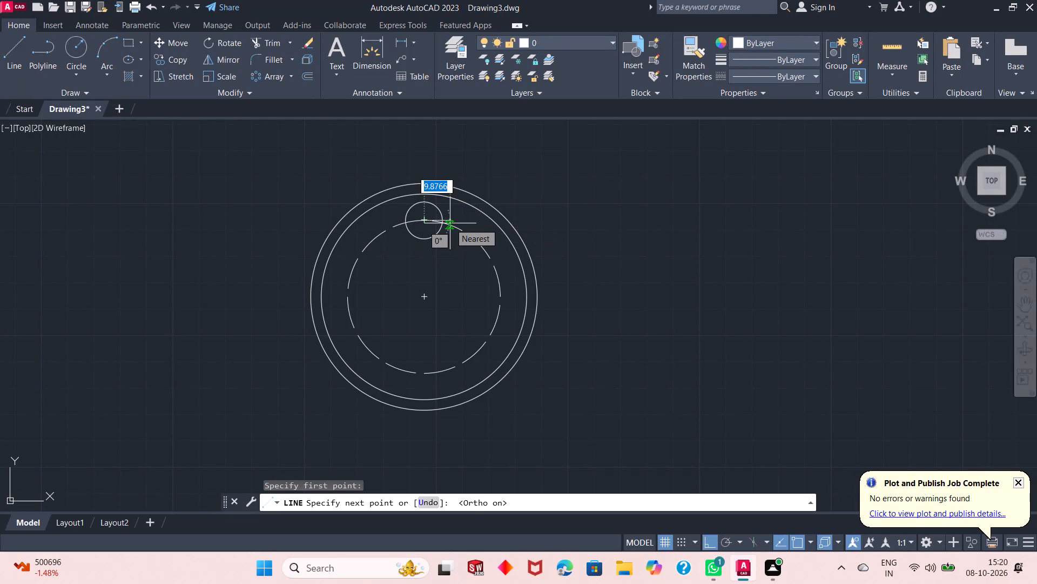
pyautogui.press('Escape')
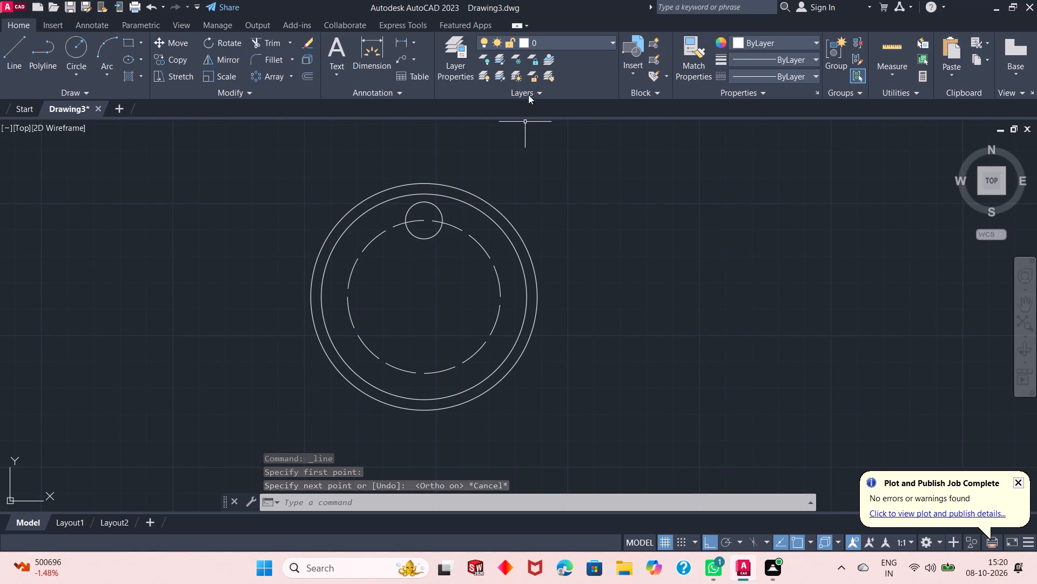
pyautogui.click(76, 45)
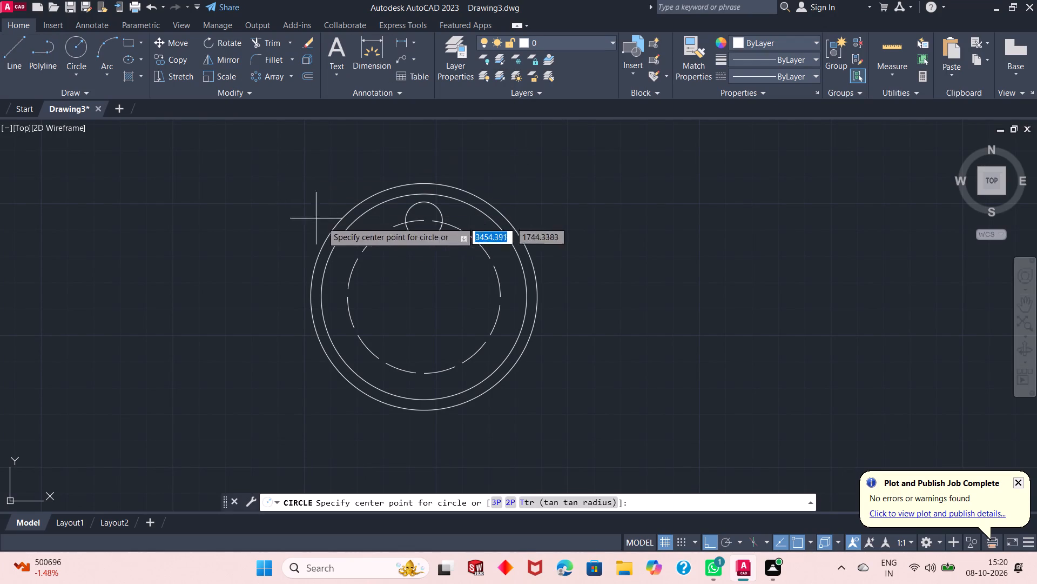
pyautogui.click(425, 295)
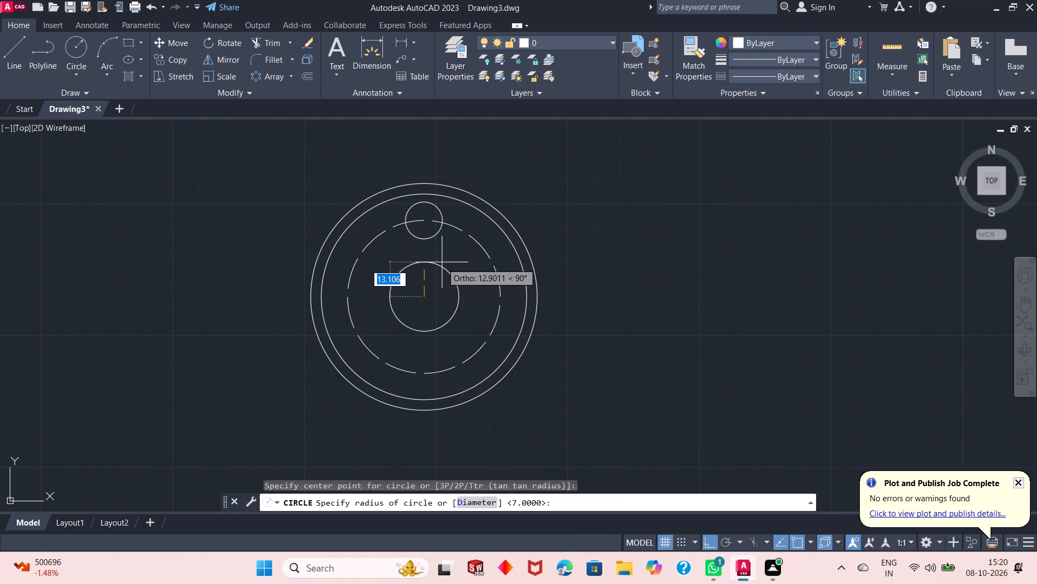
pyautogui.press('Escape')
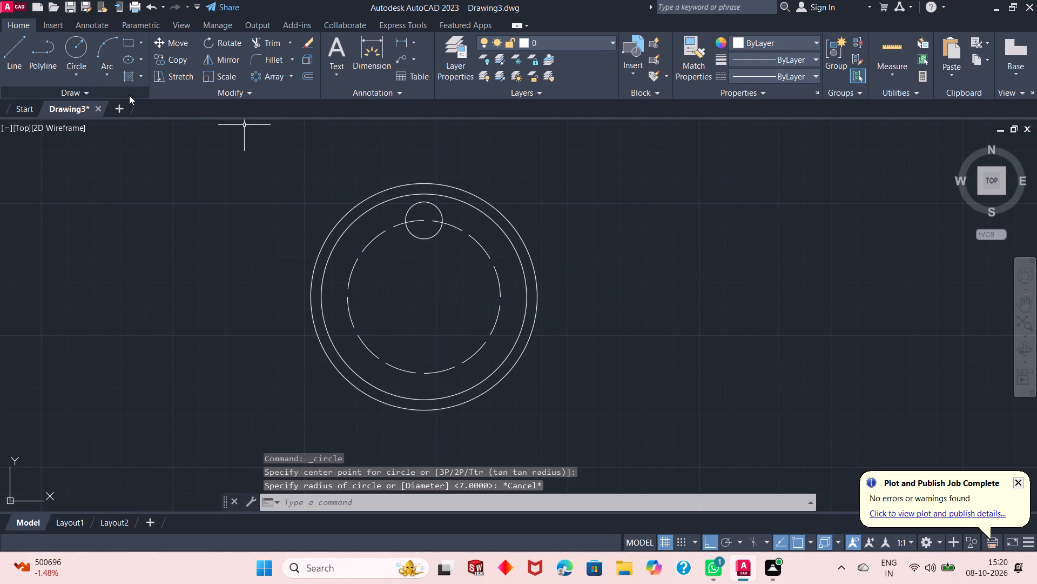
# Draw a circle with a diameter of 32 at the common centre of the concentric circles.
pyautogui.click(84, 76)
pyautogui.click(100, 122)
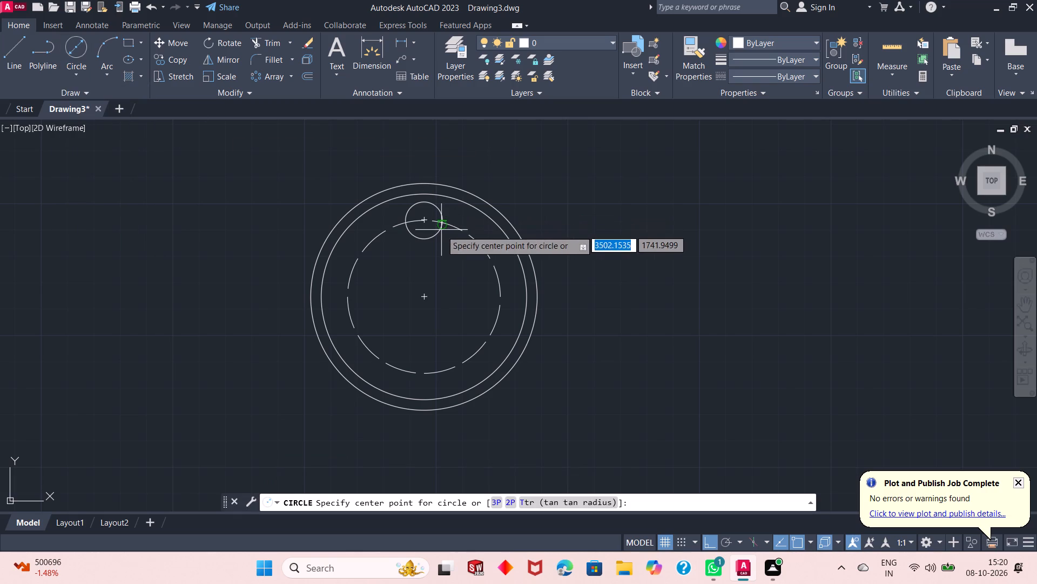
pyautogui.click(427, 297)
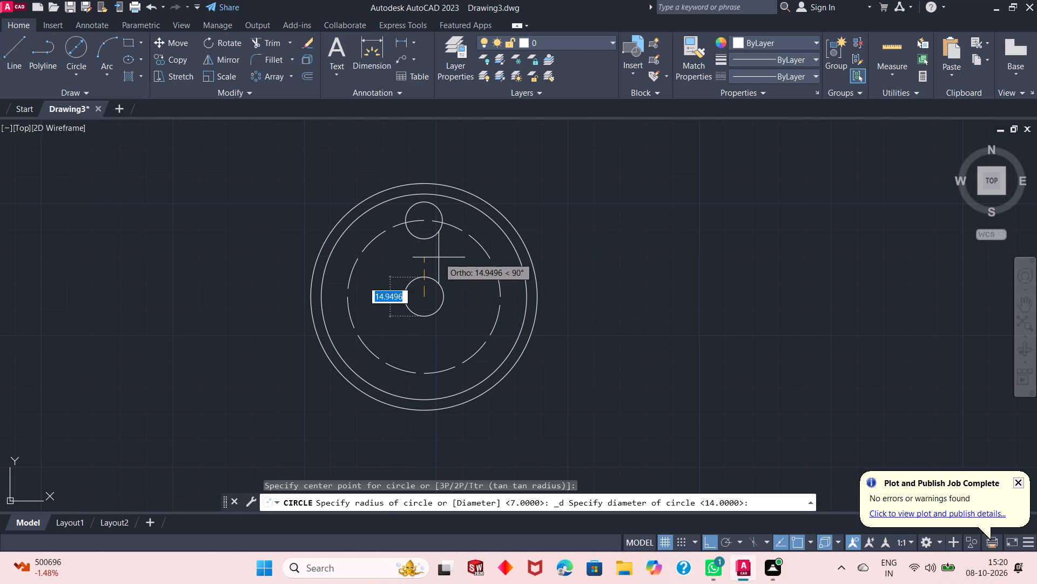
pyautogui.write('32')
pyautogui.press('Return')
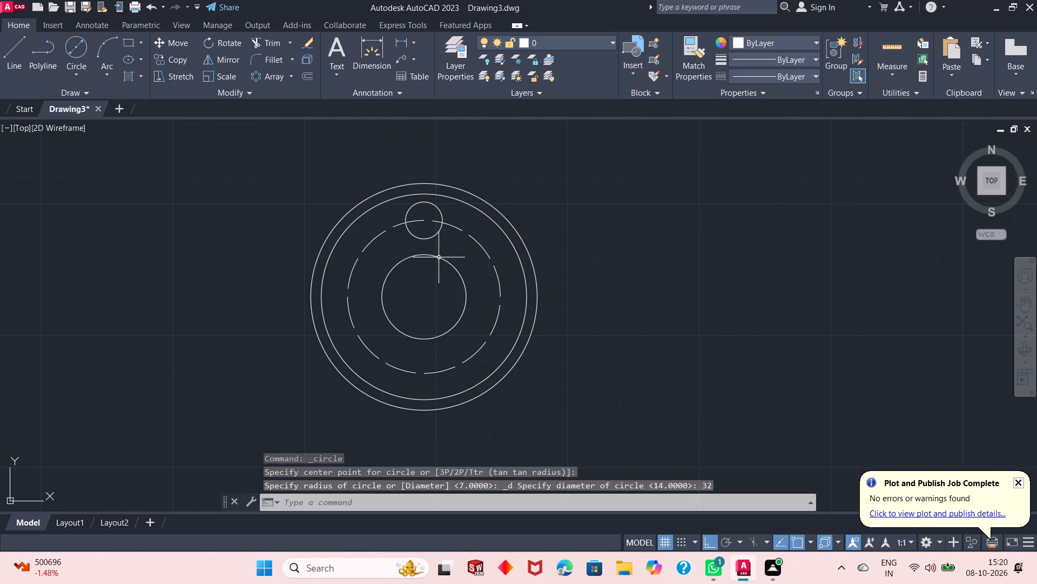
pyautogui.press('Escape')
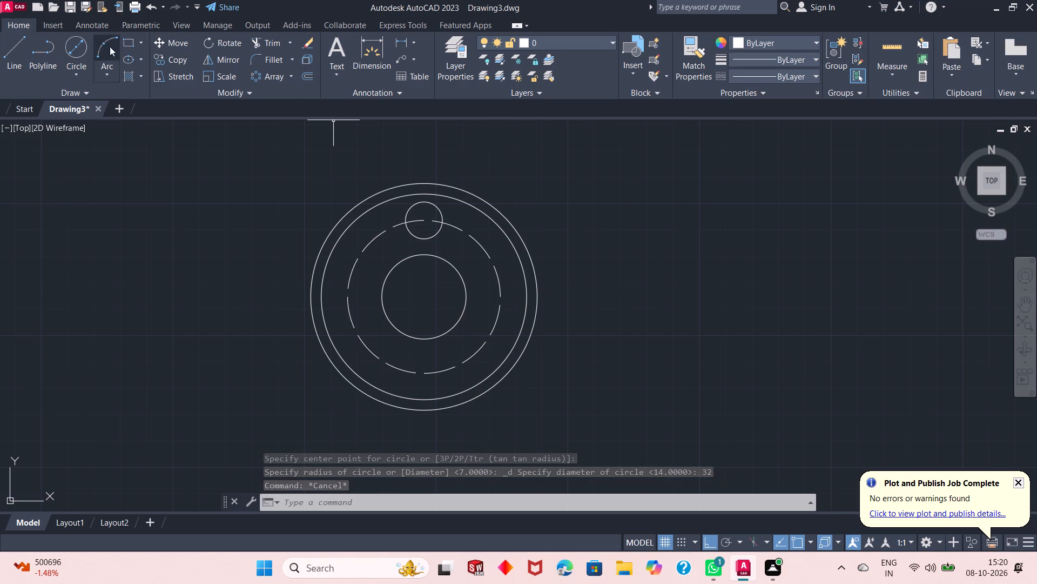
# Draw a vertical line about 21 long from the small circle's centre down into the diameter 32 circle.
pyautogui.click(21, 56)
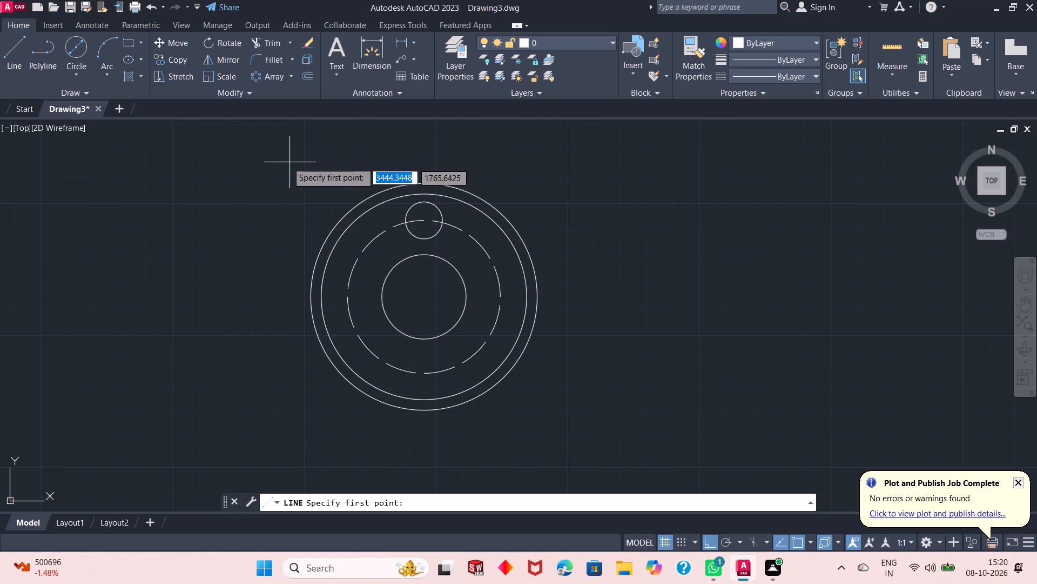
pyautogui.click(423, 218)
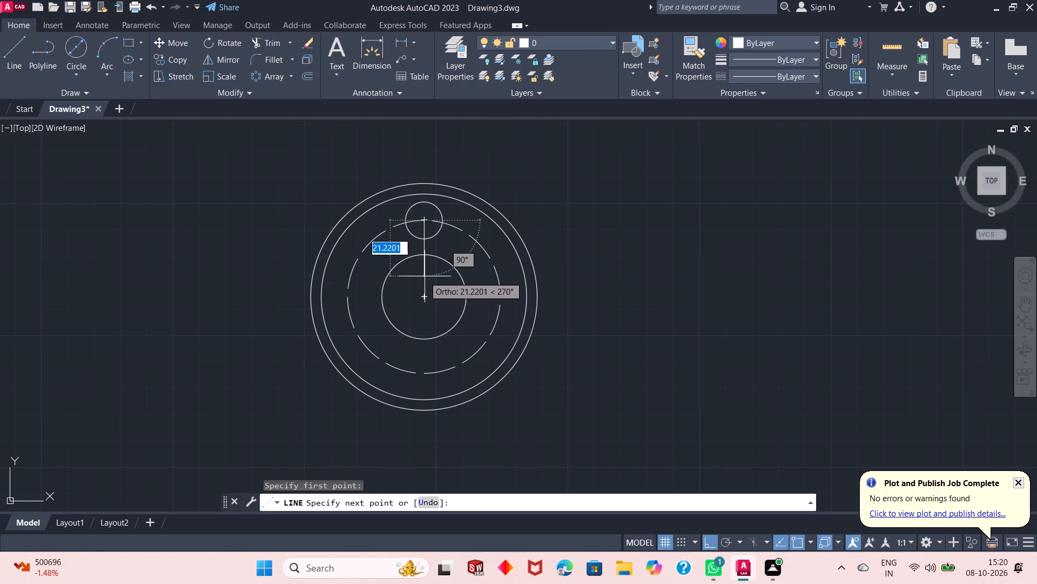
pyautogui.click(425, 276)
pyautogui.press('Escape')
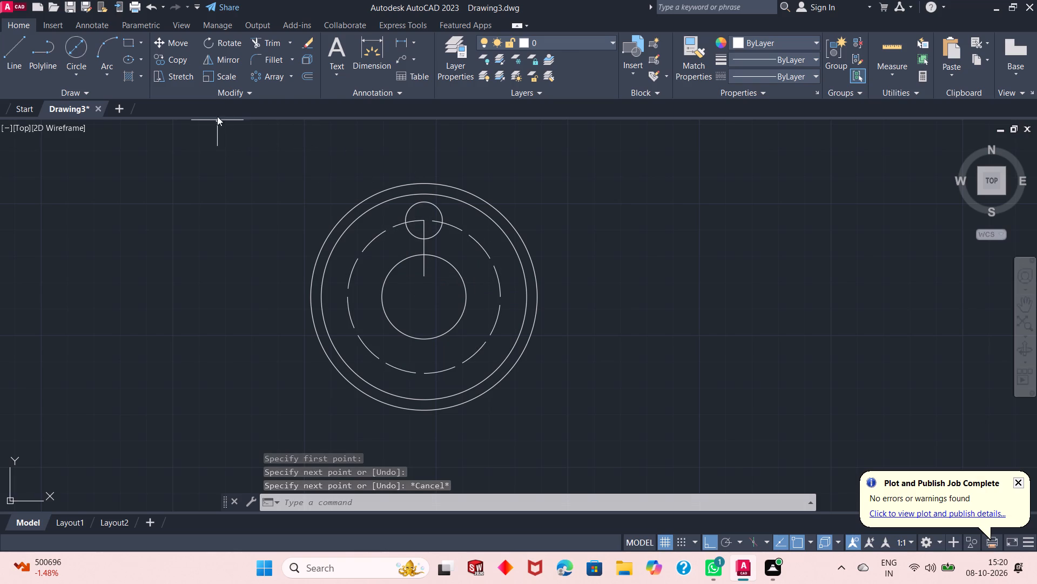
# Offset the vertical line by 3 to each side using the Through option.
pyautogui.click(300, 76)
pyautogui.rightClick(282, 215)
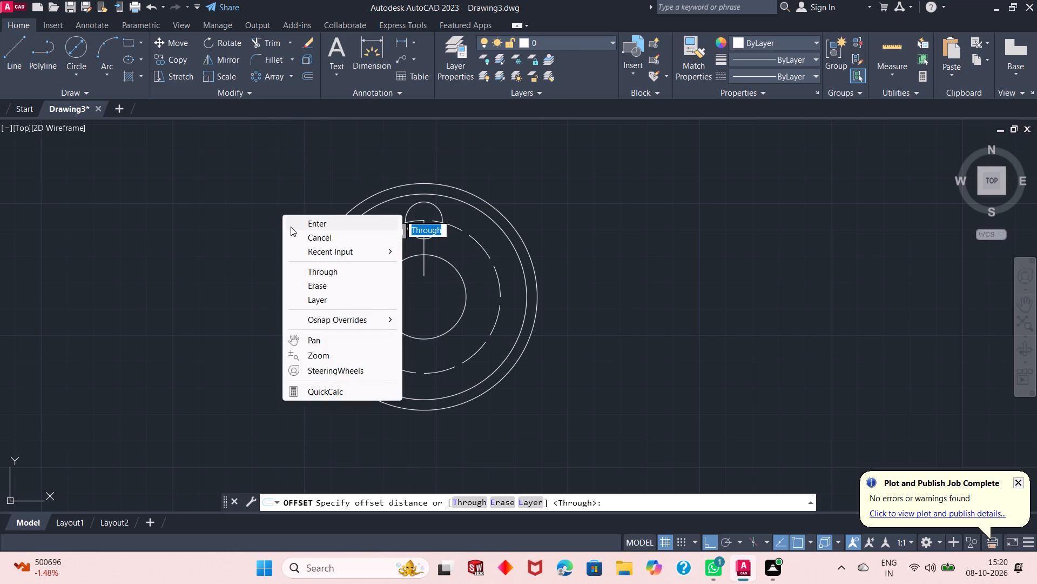
pyautogui.click(291, 227)
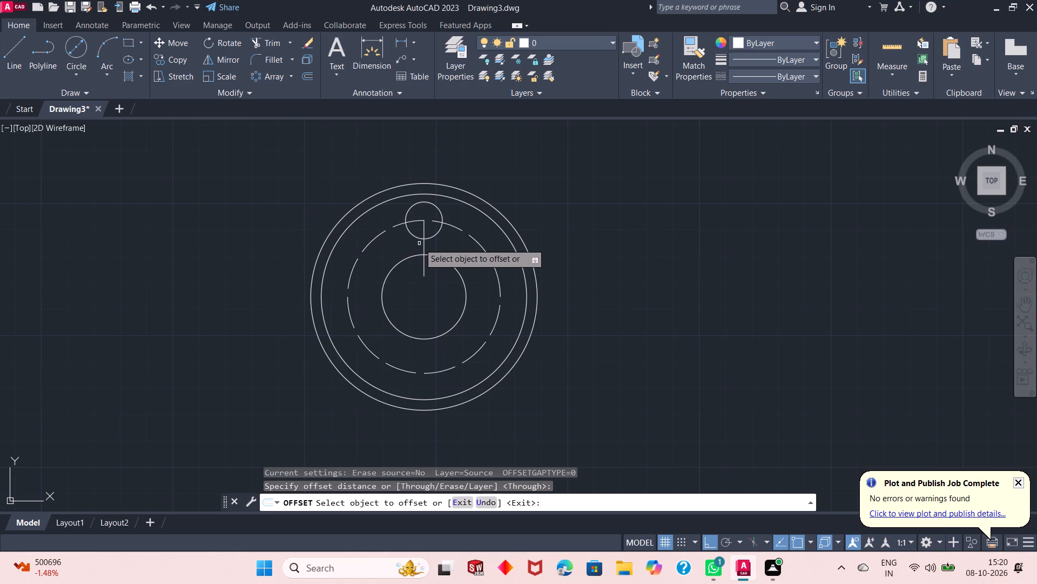
pyautogui.click(422, 244)
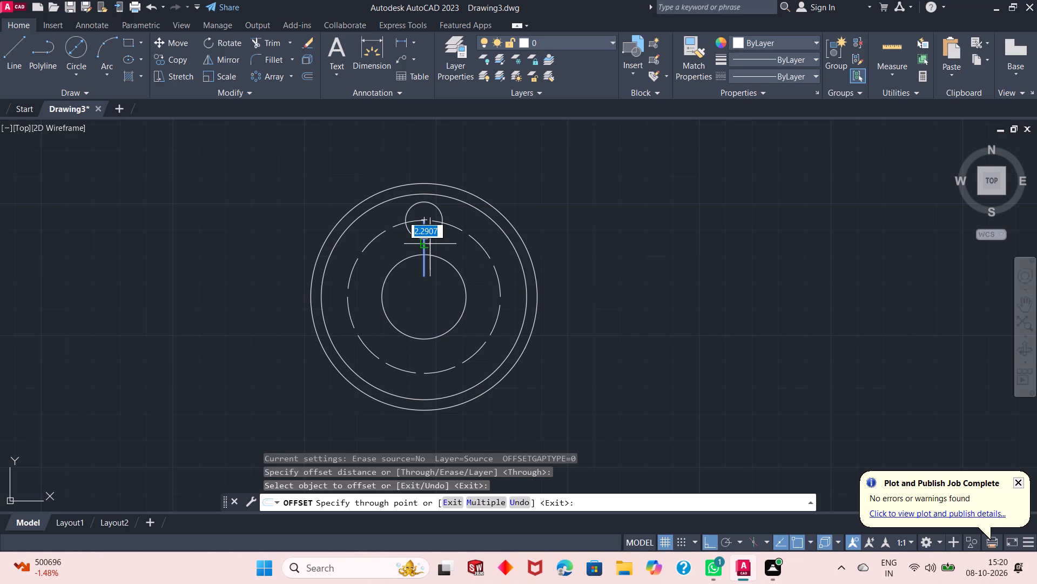
pyautogui.press('3')
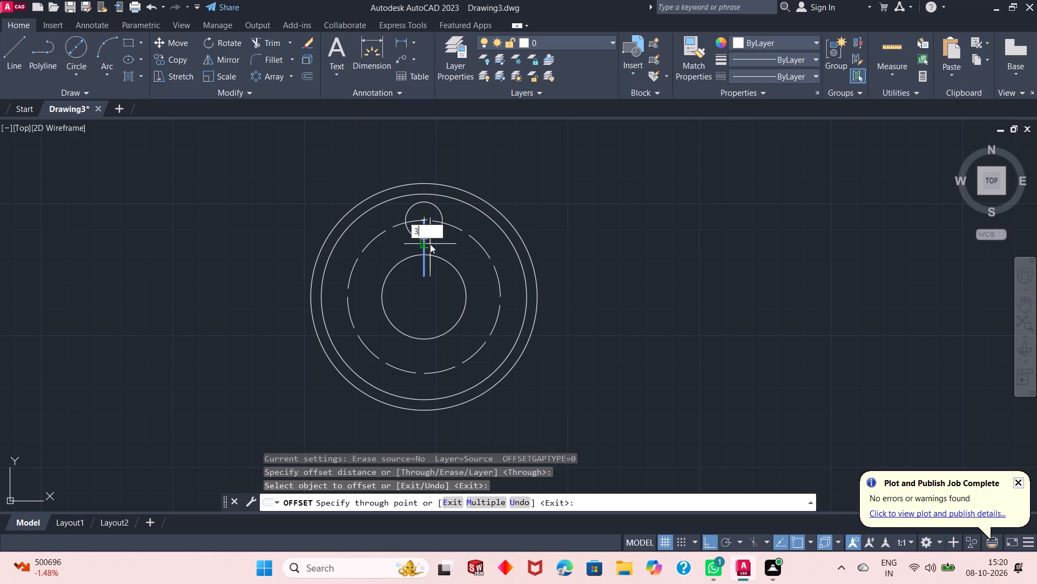
pyautogui.press('Return')
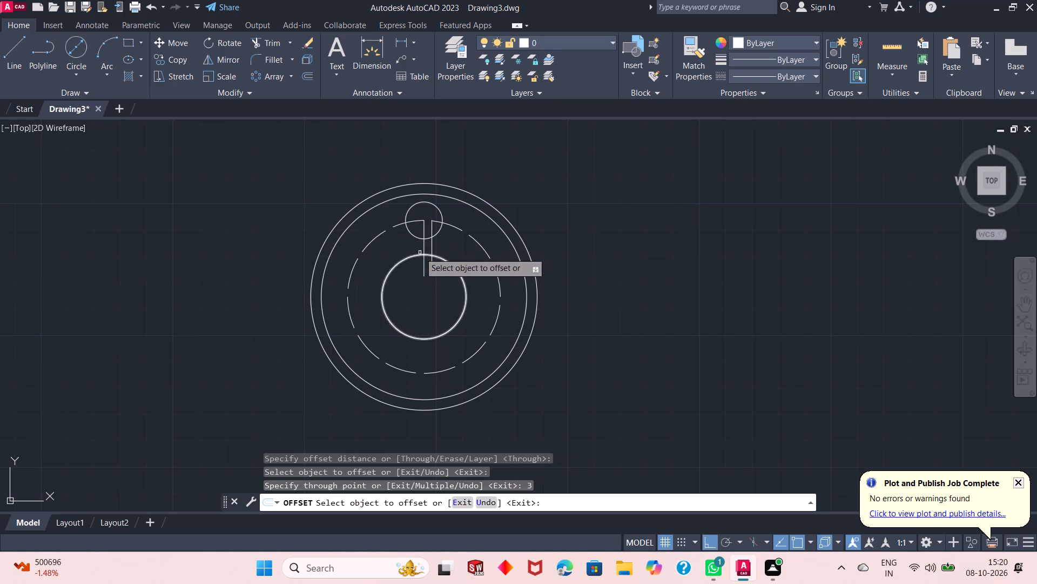
pyautogui.click(423, 245)
pyautogui.press('3')
pyautogui.press('Return')
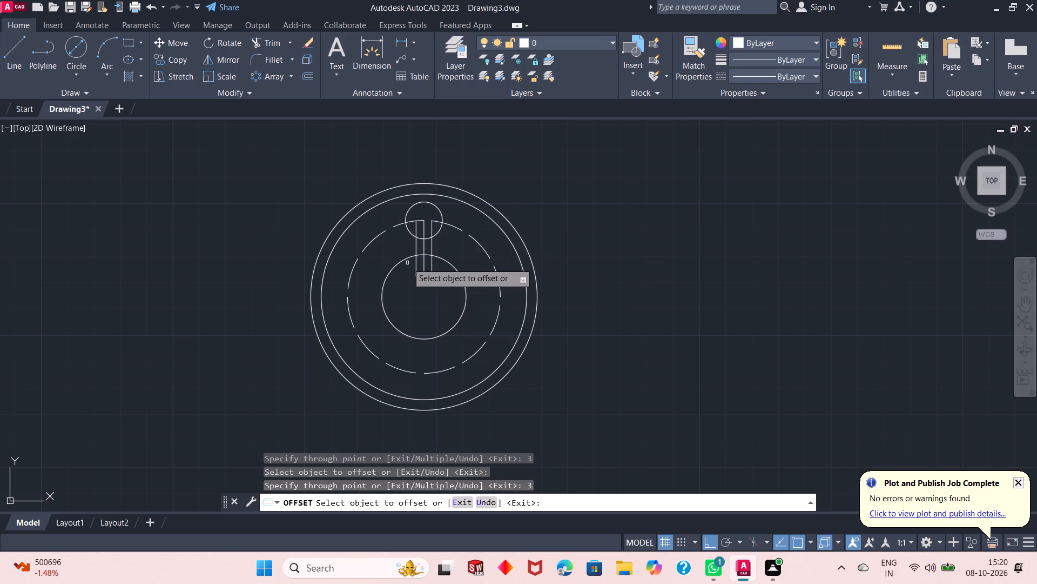
pyautogui.rightClick(507, 170)
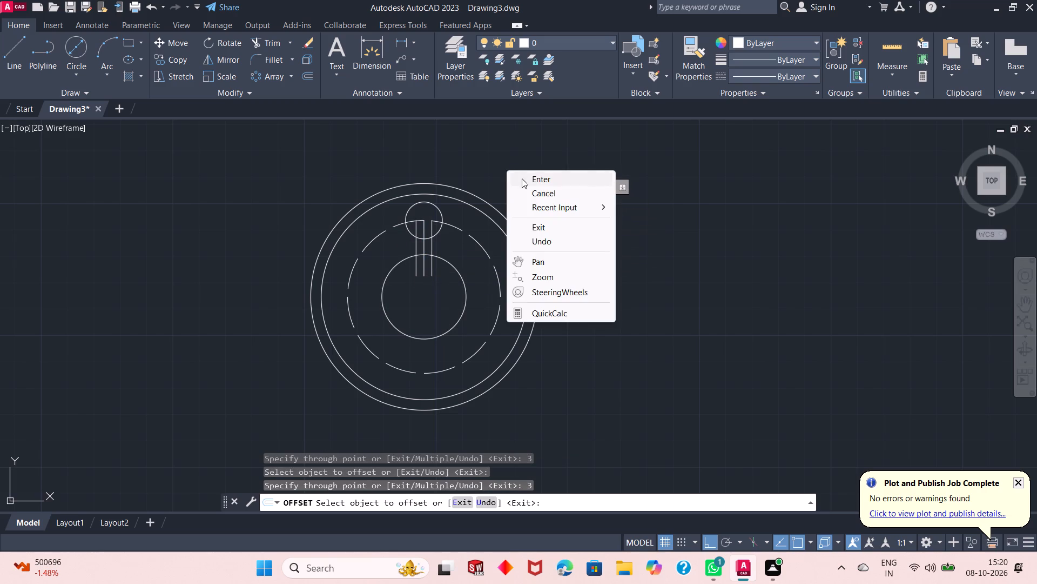
pyautogui.click(522, 178)
# Trim away the part of the left offset line inside the small circle, including the stub above the dashed circle.
pyautogui.scroll(2, 435, 248)
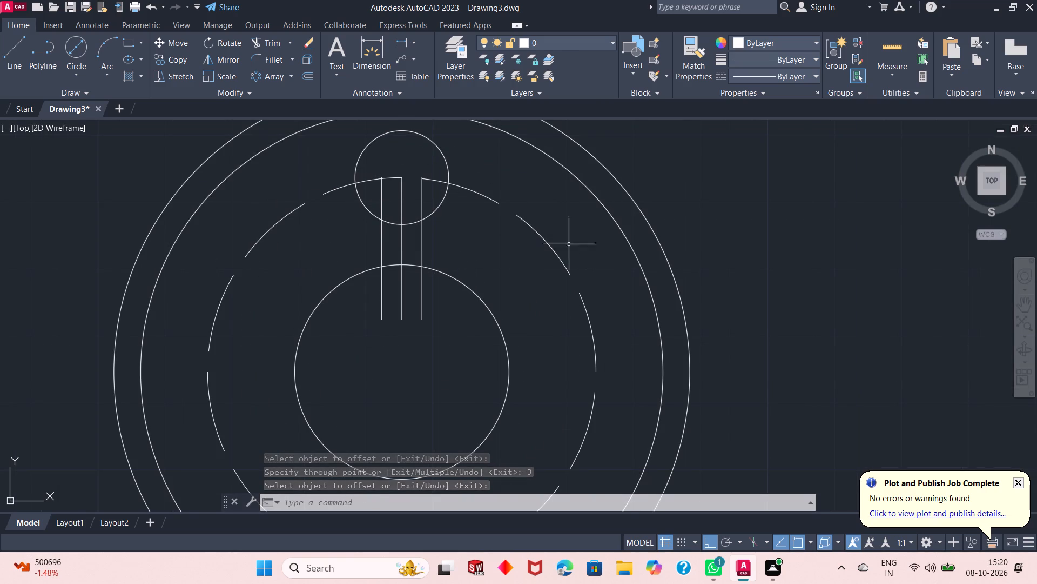
pyautogui.scroll(-1, 499, 290)
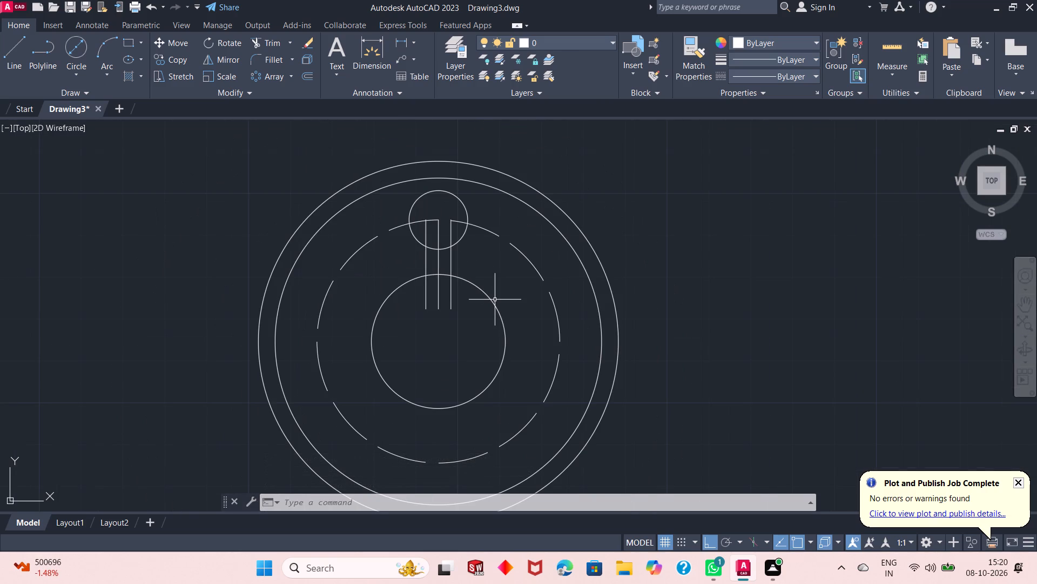
pyautogui.click(281, 38)
pyautogui.click(423, 230)
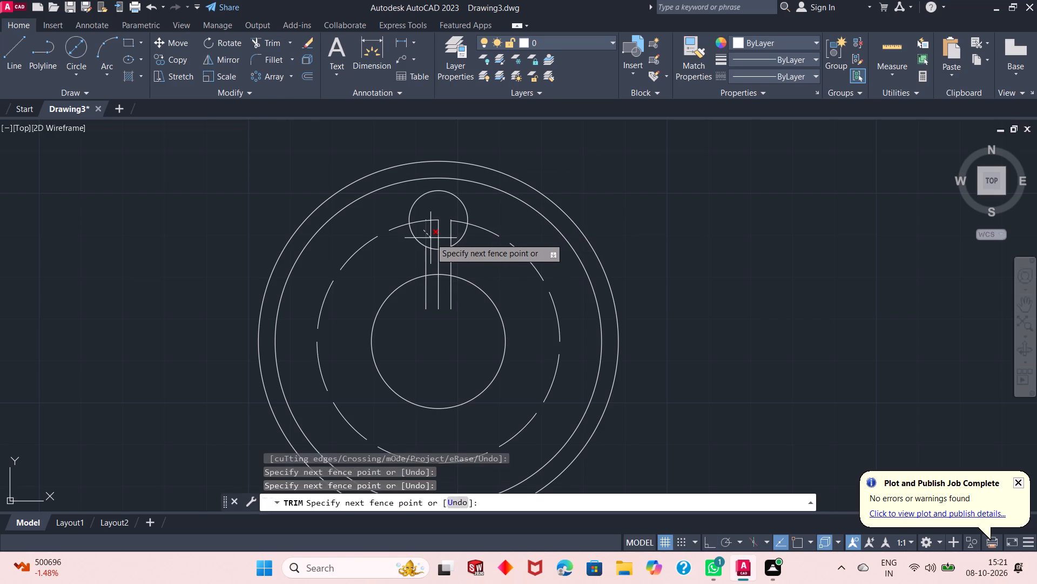
pyautogui.click(430, 238)
pyautogui.press('Escape')
pyautogui.click(440, 228)
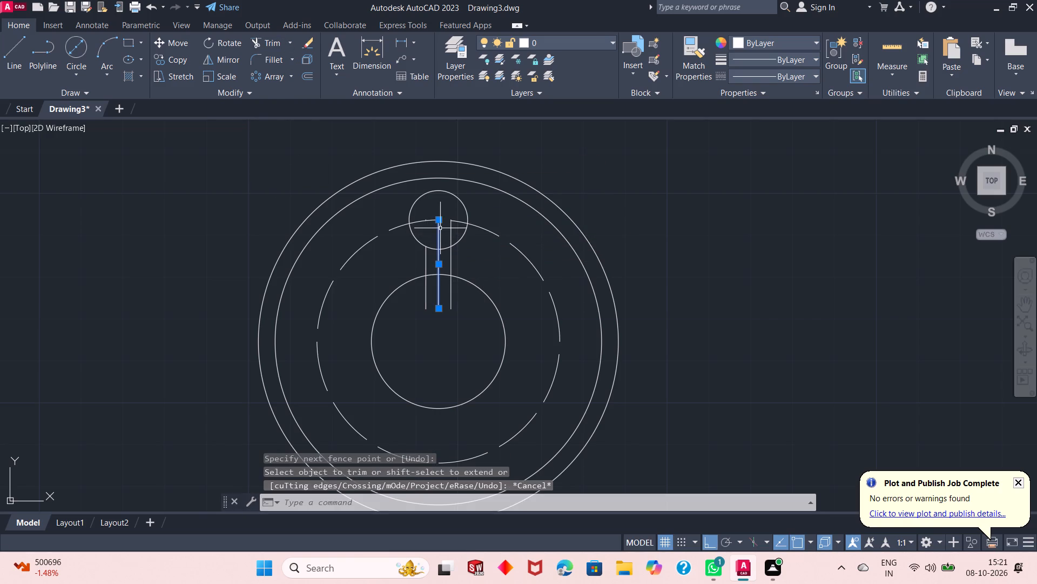
pyautogui.rightClick(542, 143)
pyautogui.click(560, 154)
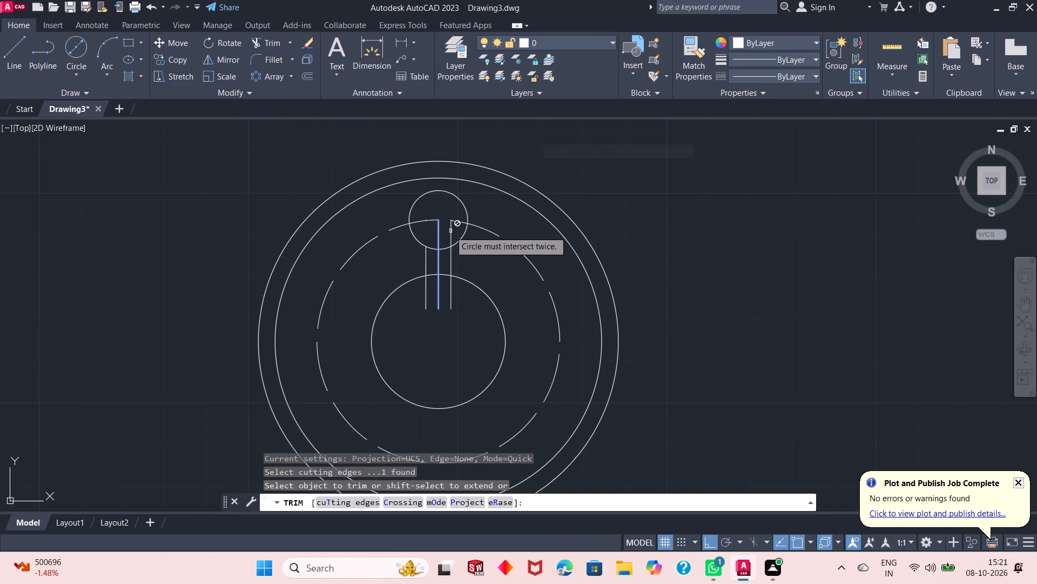
pyautogui.scroll(4, 431, 226)
pyautogui.scroll(1, 367, 198)
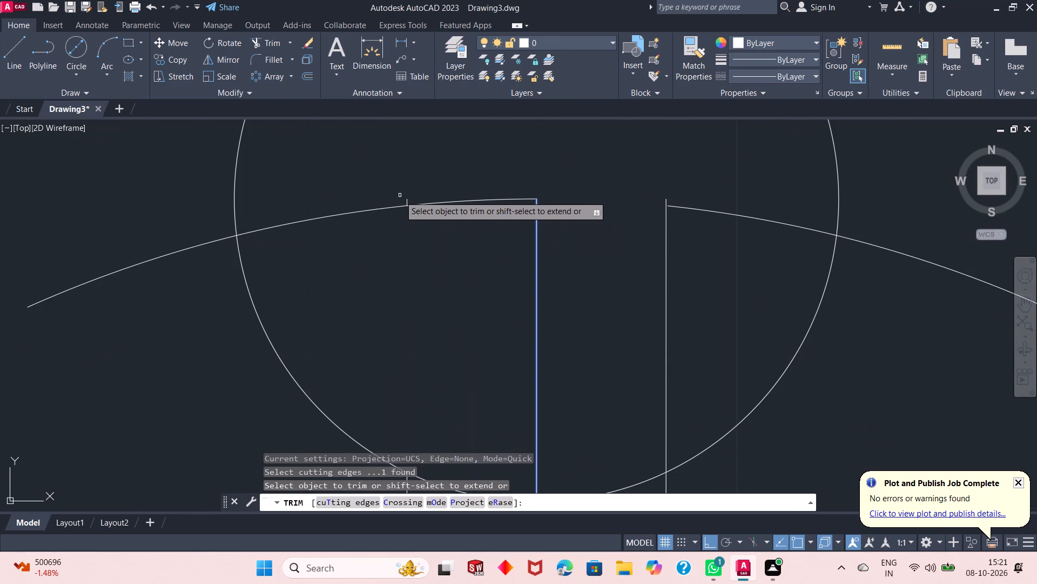
pyautogui.click(407, 200)
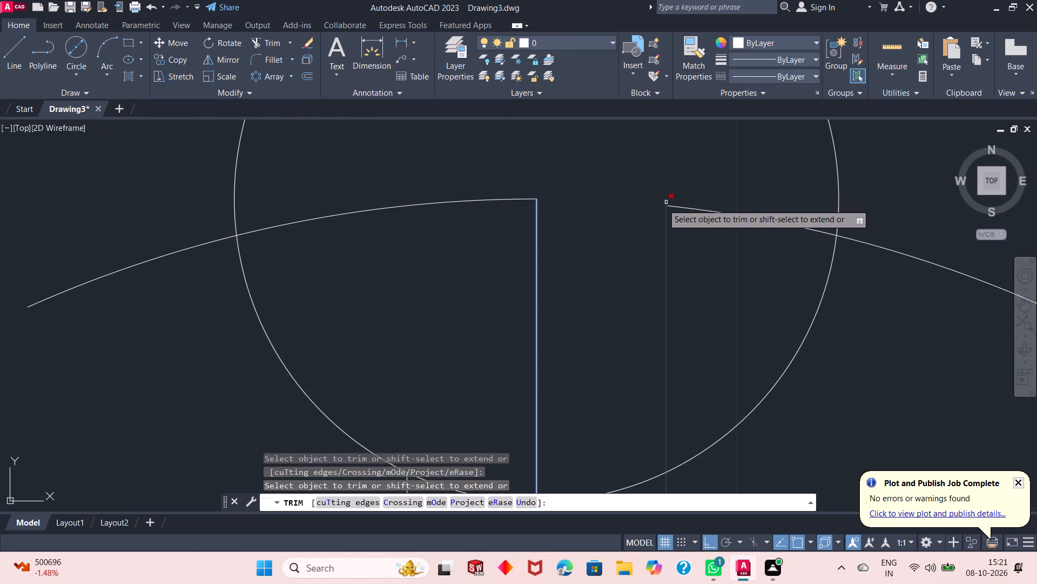
pyautogui.scroll(-3, 592, 210)
pyautogui.press('Escape')
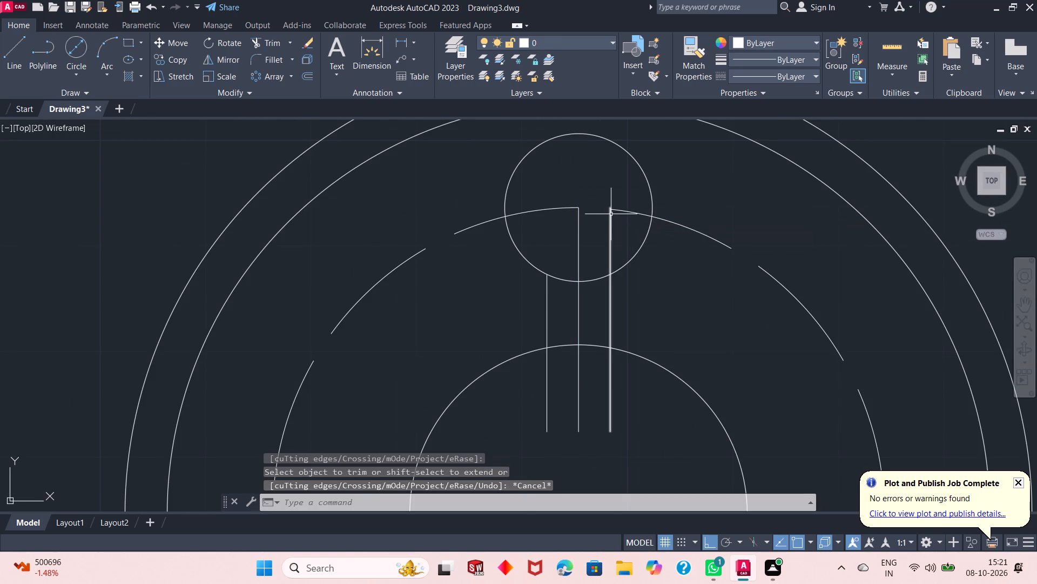
# Trim away the part of the right offset line inside the small circle, including the stub above the dashed circle.
pyautogui.scroll(4, 610, 207)
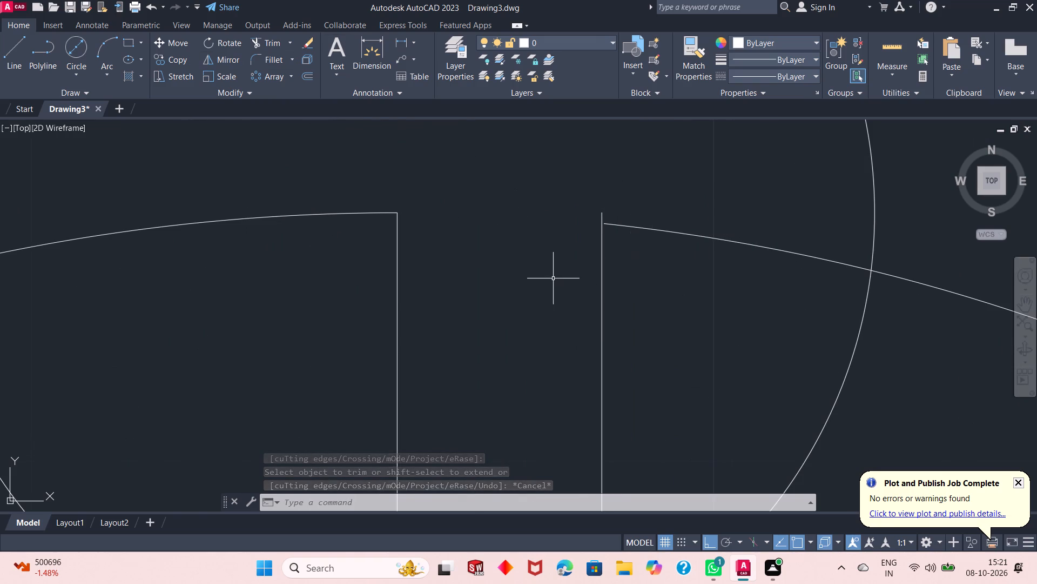
pyautogui.scroll(-5, 551, 277)
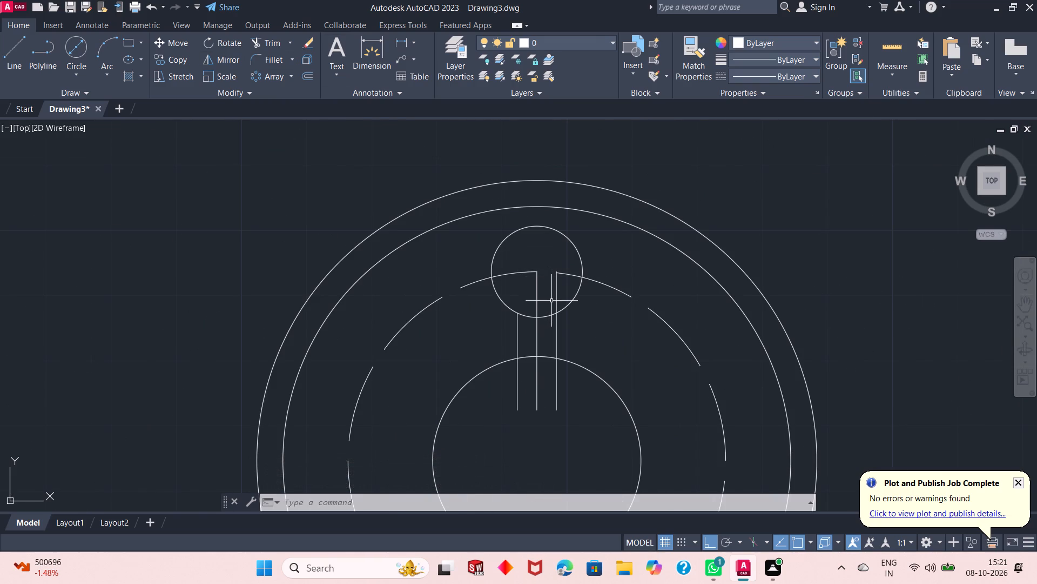
pyautogui.click(277, 44)
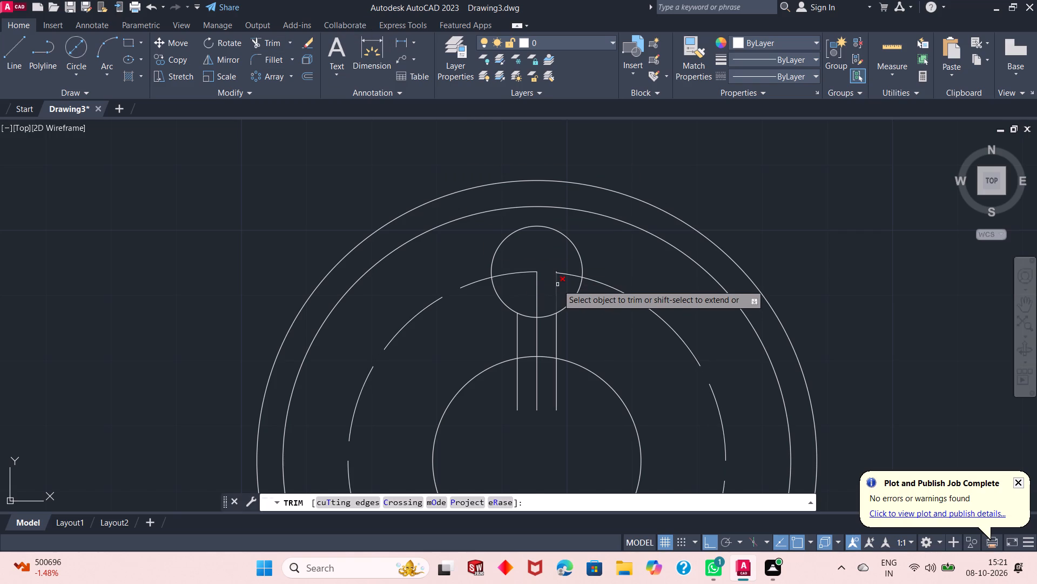
pyautogui.click(557, 284)
pyautogui.scroll(4, 556, 273)
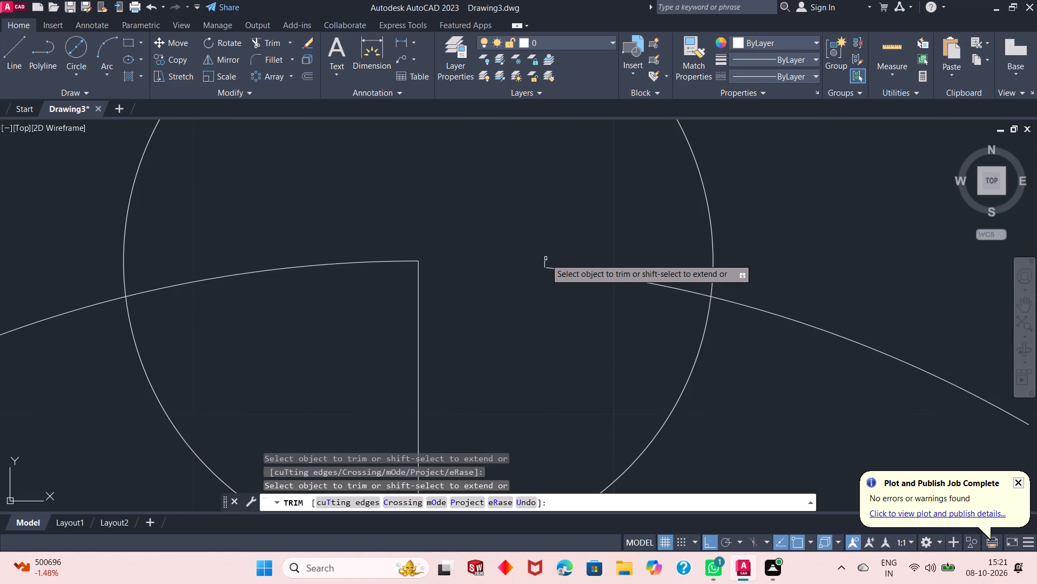
pyautogui.click(545, 260)
pyautogui.scroll(-4, 540, 254)
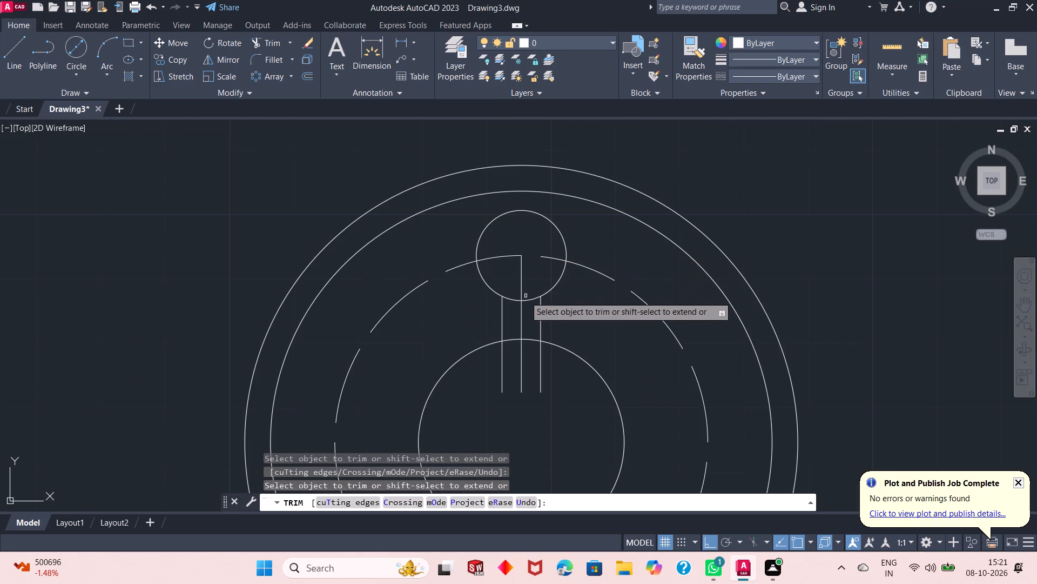
pyautogui.press('Escape')
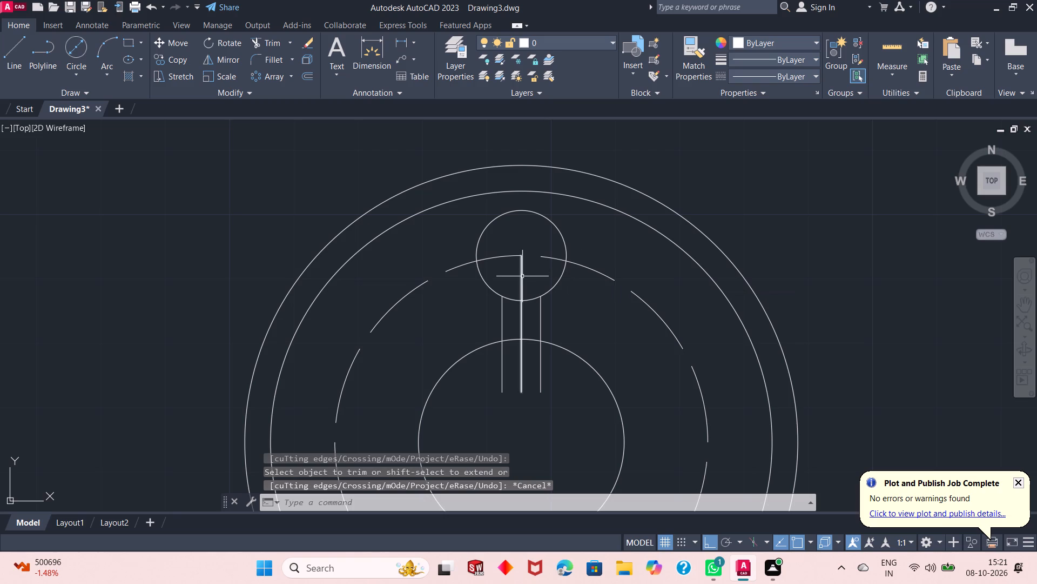
# Erase the middle vertical line between the two offset lines.
pyautogui.click(522, 276)
pyautogui.rightClick(632, 138)
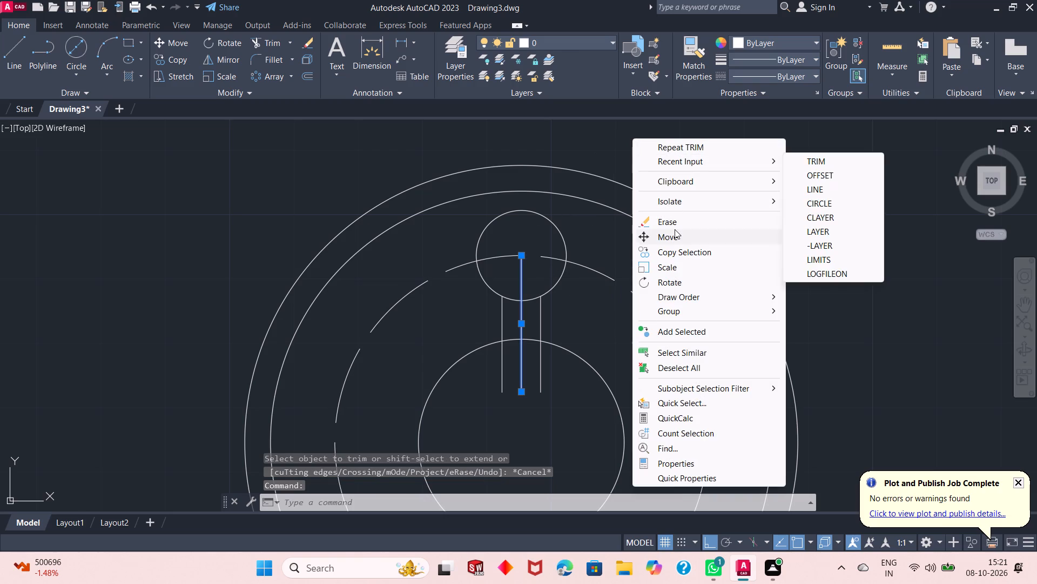
pyautogui.click(675, 220)
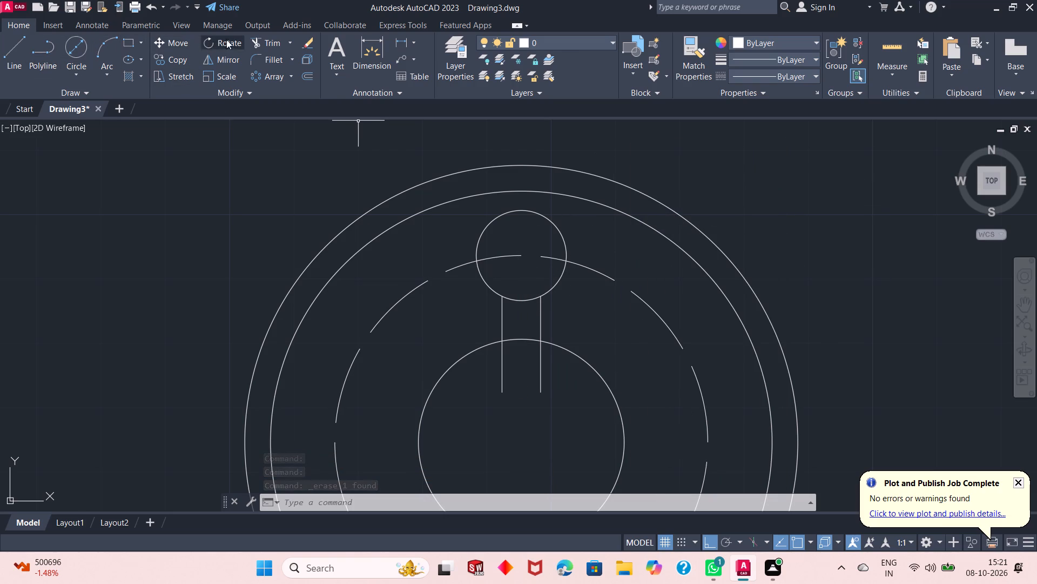
# Trim both slot lines inside the centre bore and the arc of the small circle between the two lines.
pyautogui.click(274, 47)
pyautogui.moveTo(482, 384); pyautogui.dragTo(495, 380)
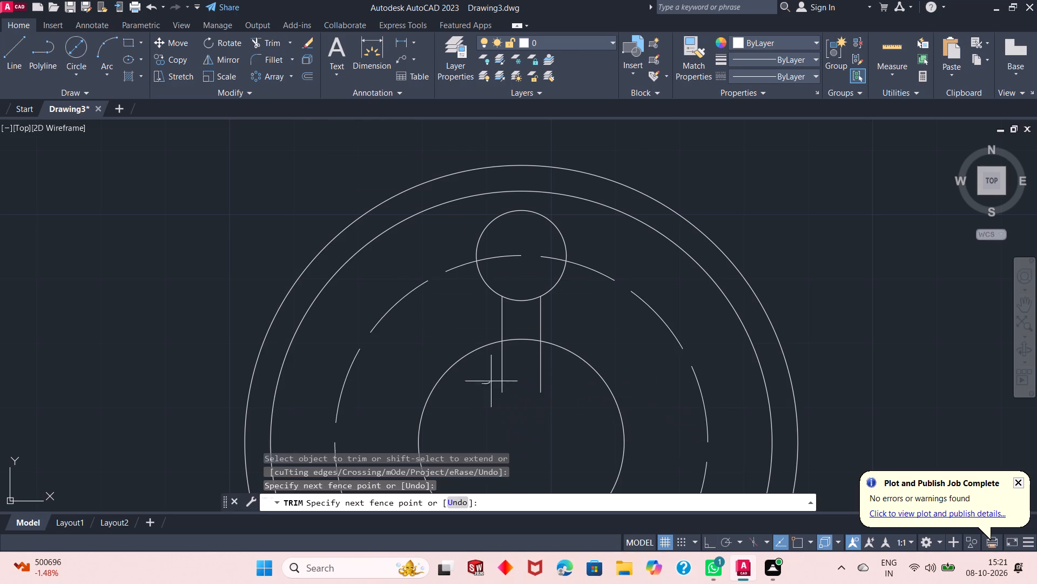
pyautogui.moveTo(495, 380); pyautogui.dragTo(548, 363)
pyautogui.click(528, 354)
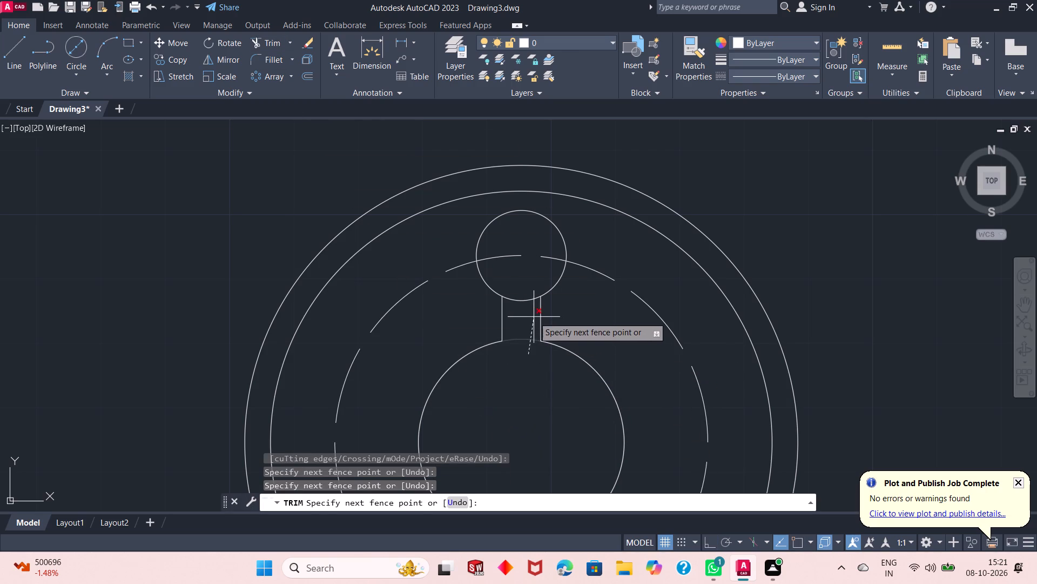
pyautogui.click(522, 363)
pyautogui.moveTo(520, 323); pyautogui.dragTo(525, 277)
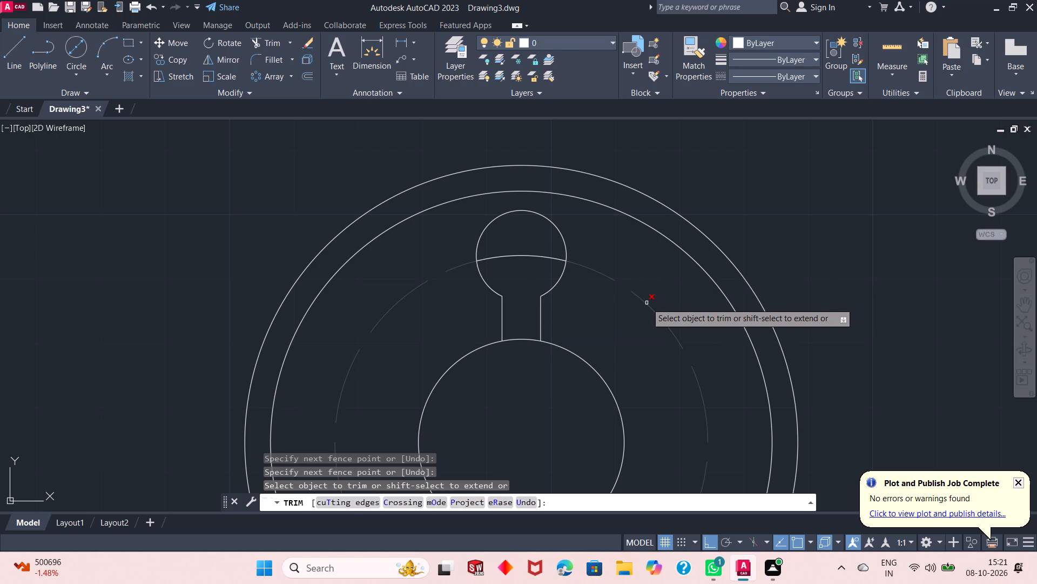
pyautogui.rightClick(699, 187)
pyautogui.click(713, 190)
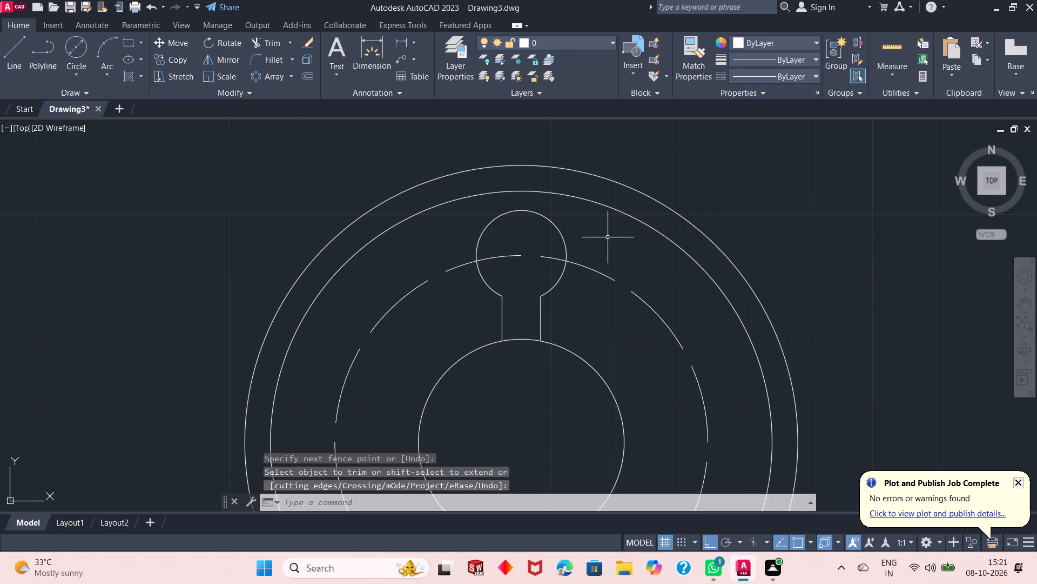
# Create a polar array of the keyhole arc and its two slot lines around the bore centre, with 6 items over 360 degrees.
pyautogui.click(556, 230)
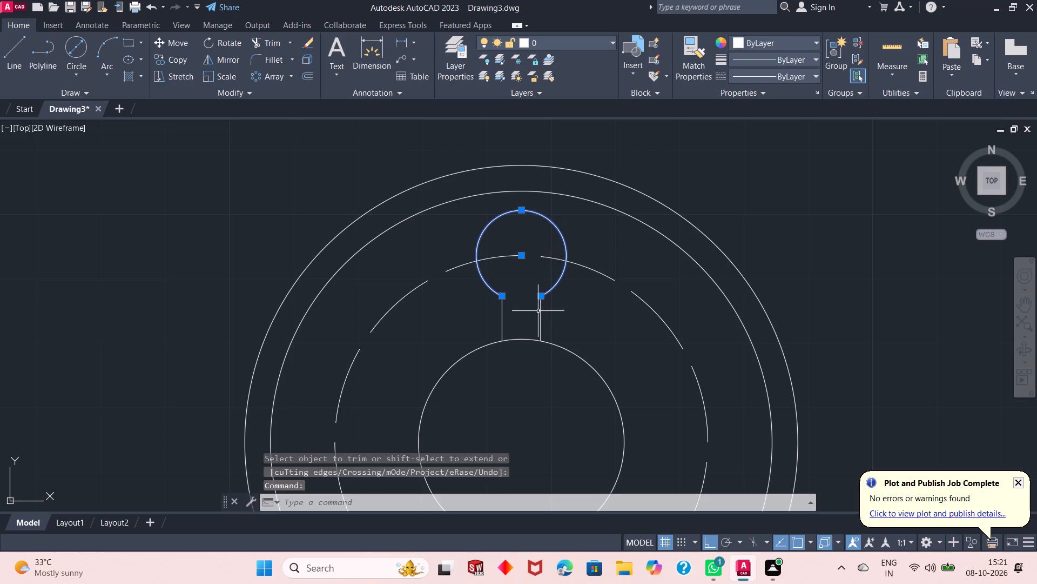
pyautogui.click(540, 314)
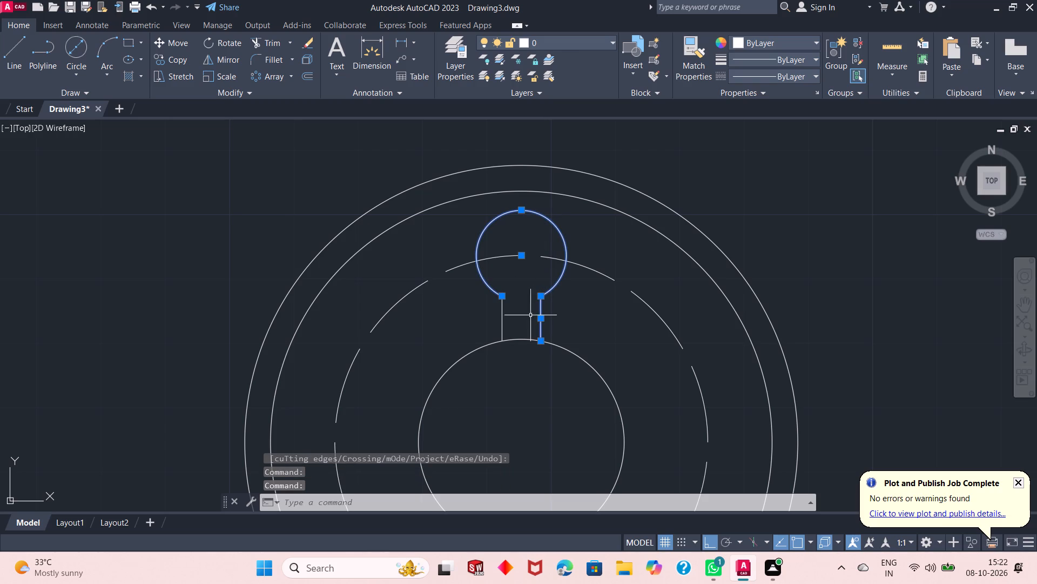
pyautogui.click(502, 318)
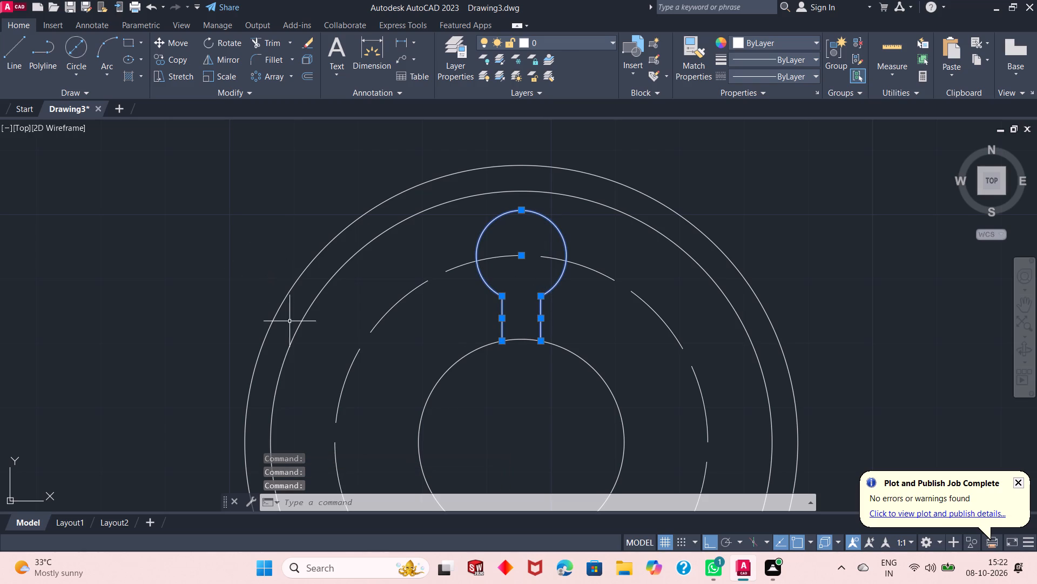
pyautogui.click(269, 78)
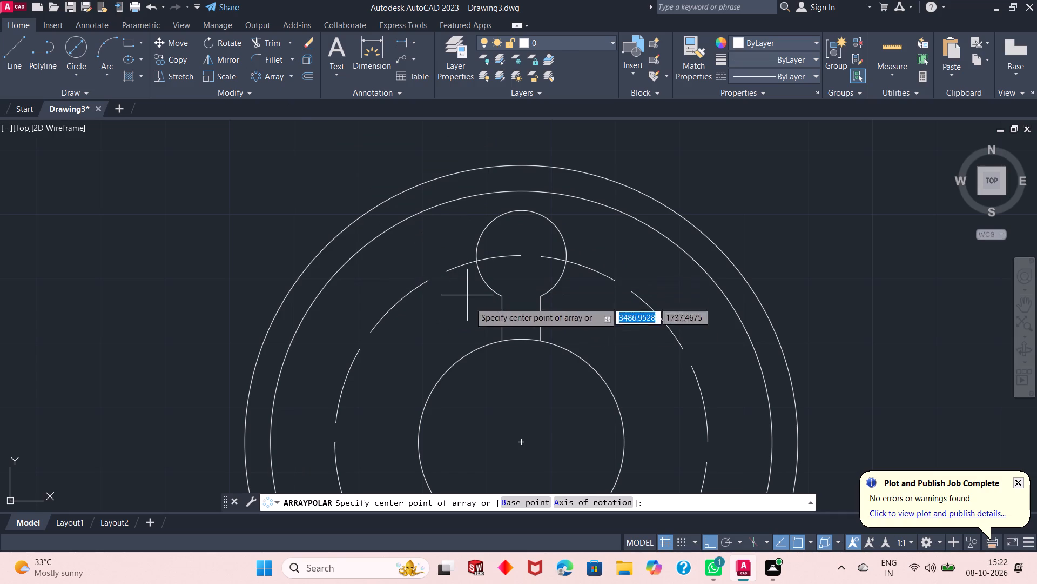
pyautogui.click(522, 439)
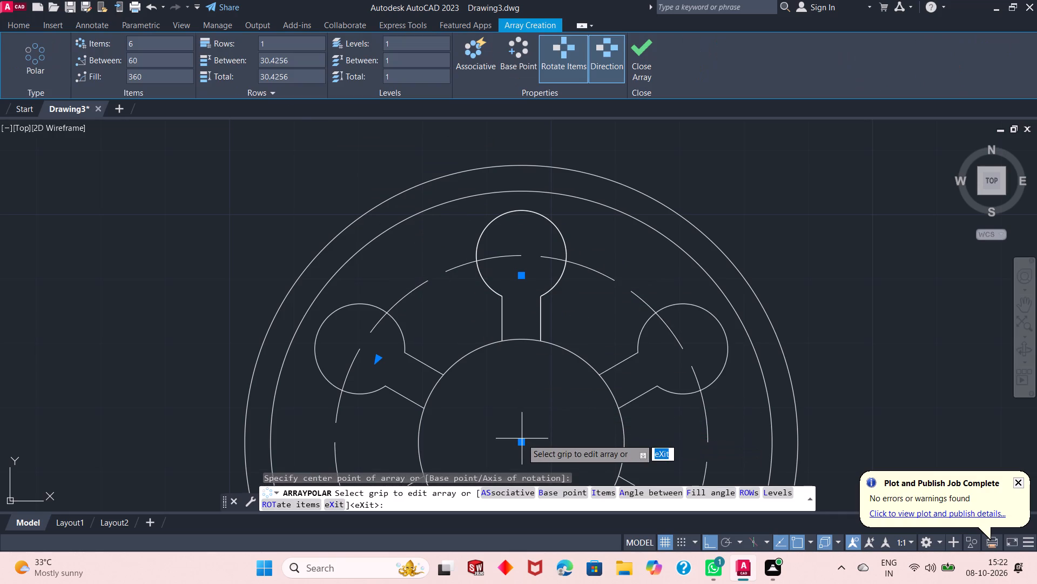
pyautogui.scroll(-2, 530, 297)
pyautogui.scroll(1, 530, 395)
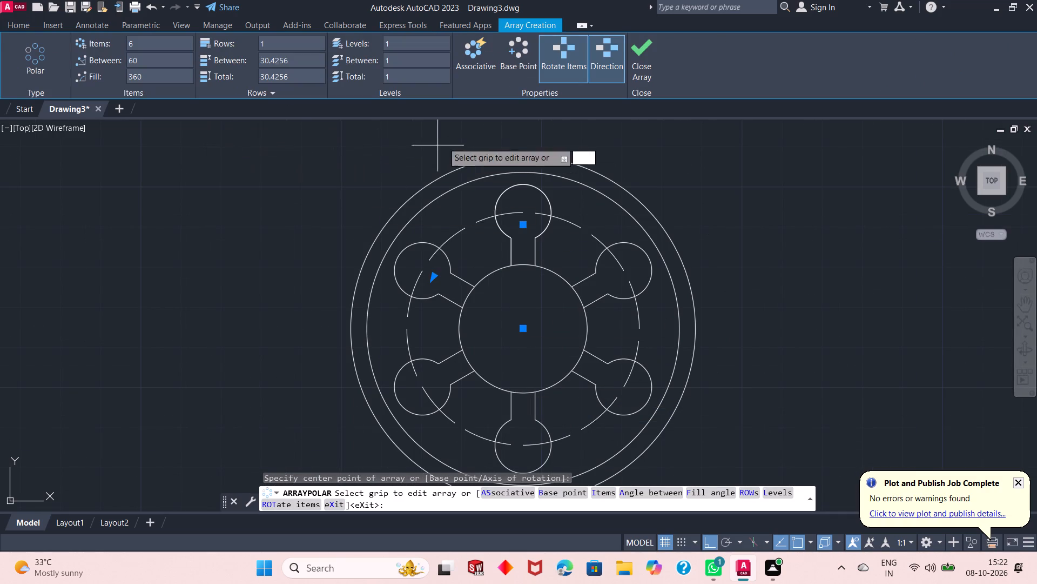
pyautogui.click(637, 72)
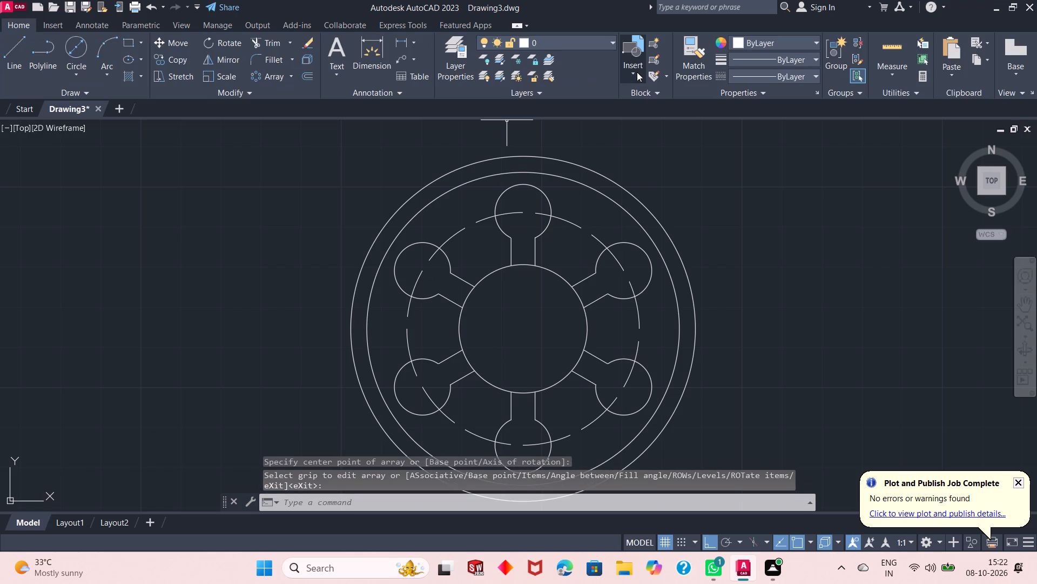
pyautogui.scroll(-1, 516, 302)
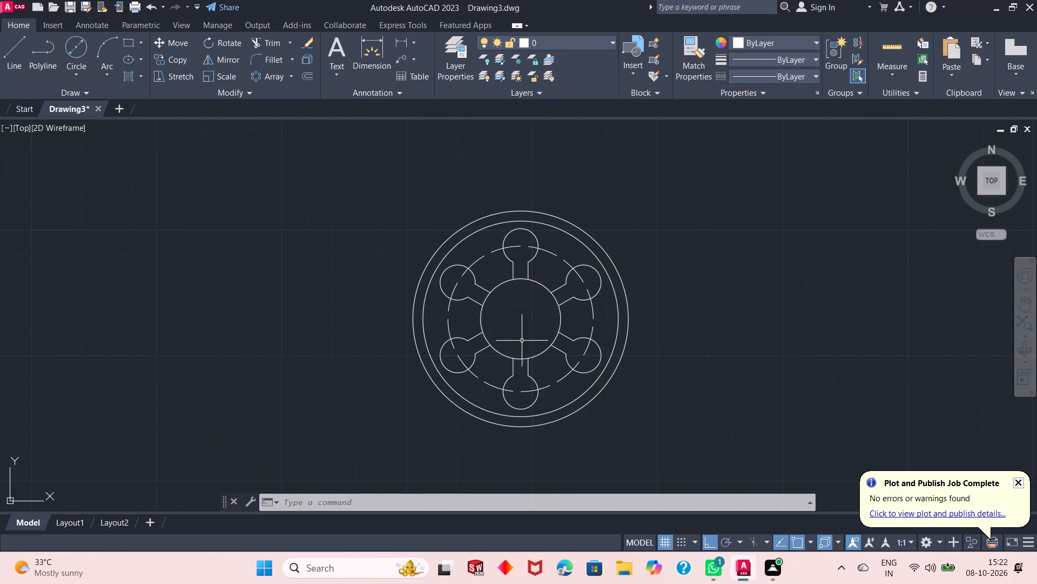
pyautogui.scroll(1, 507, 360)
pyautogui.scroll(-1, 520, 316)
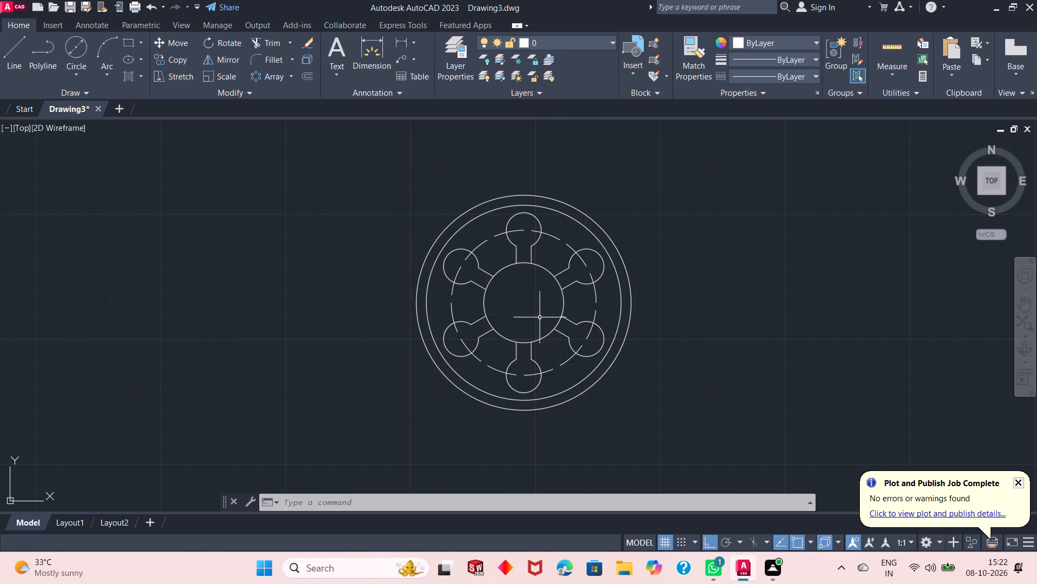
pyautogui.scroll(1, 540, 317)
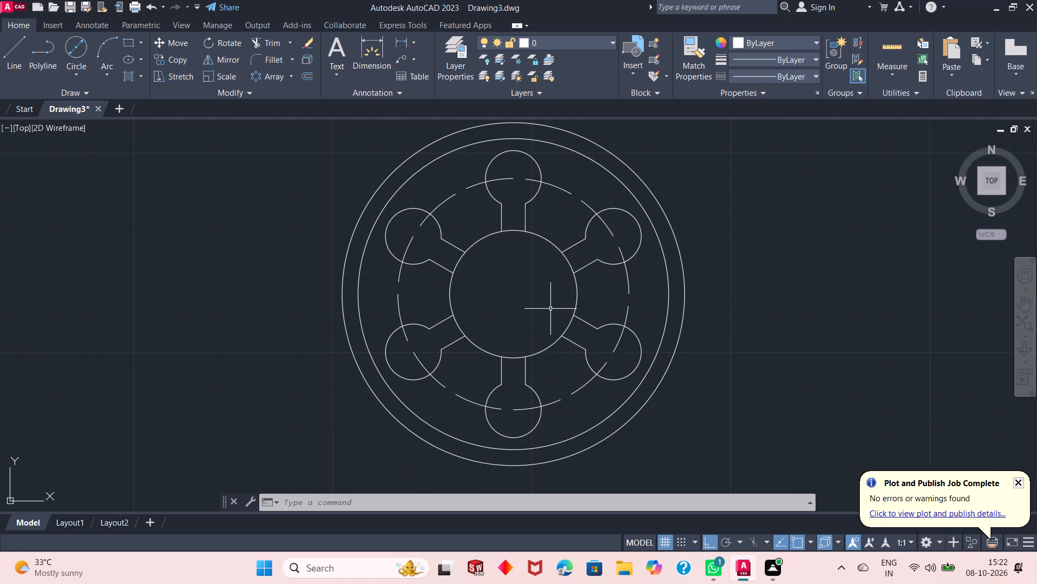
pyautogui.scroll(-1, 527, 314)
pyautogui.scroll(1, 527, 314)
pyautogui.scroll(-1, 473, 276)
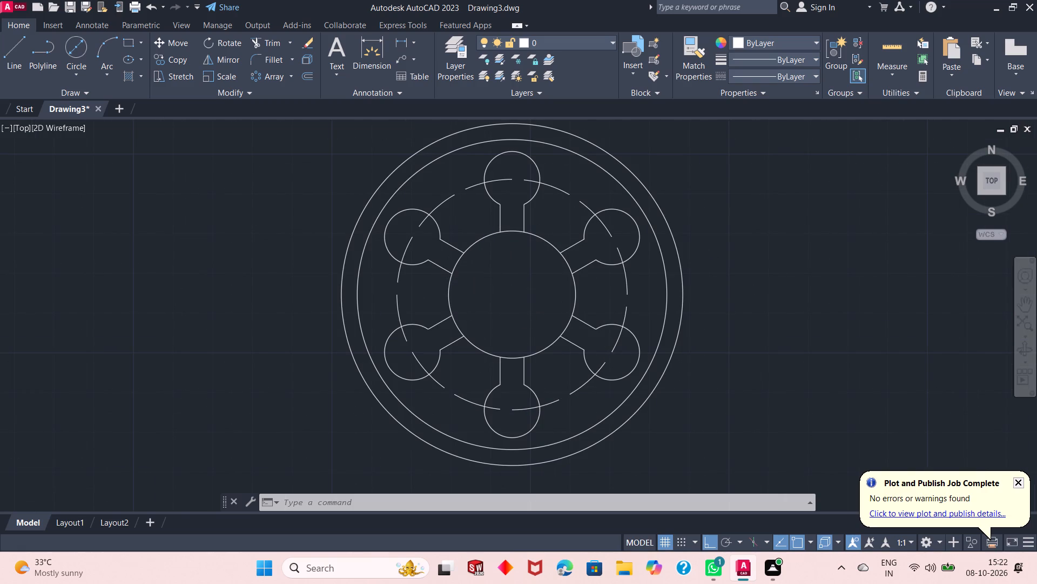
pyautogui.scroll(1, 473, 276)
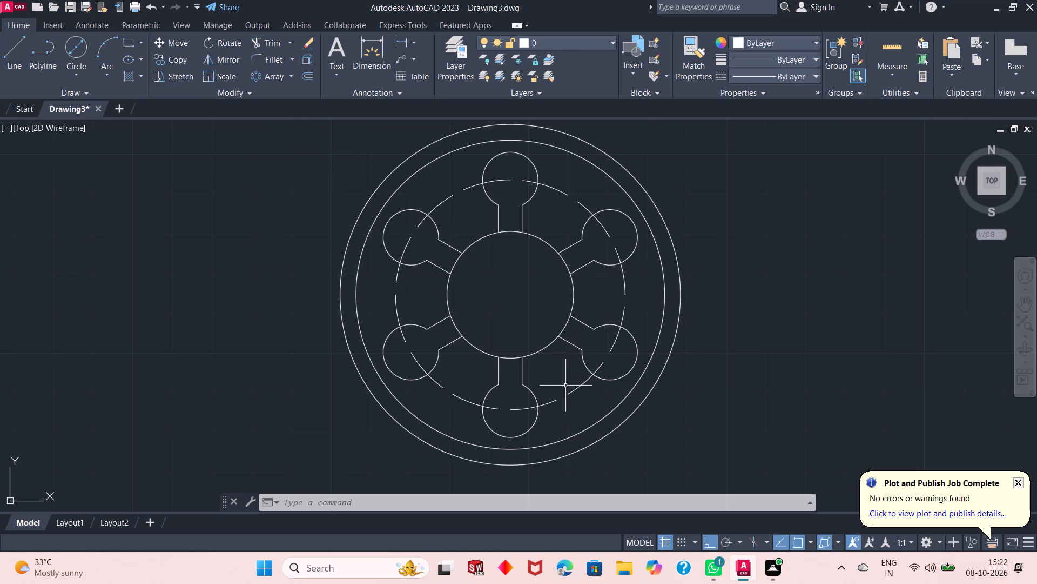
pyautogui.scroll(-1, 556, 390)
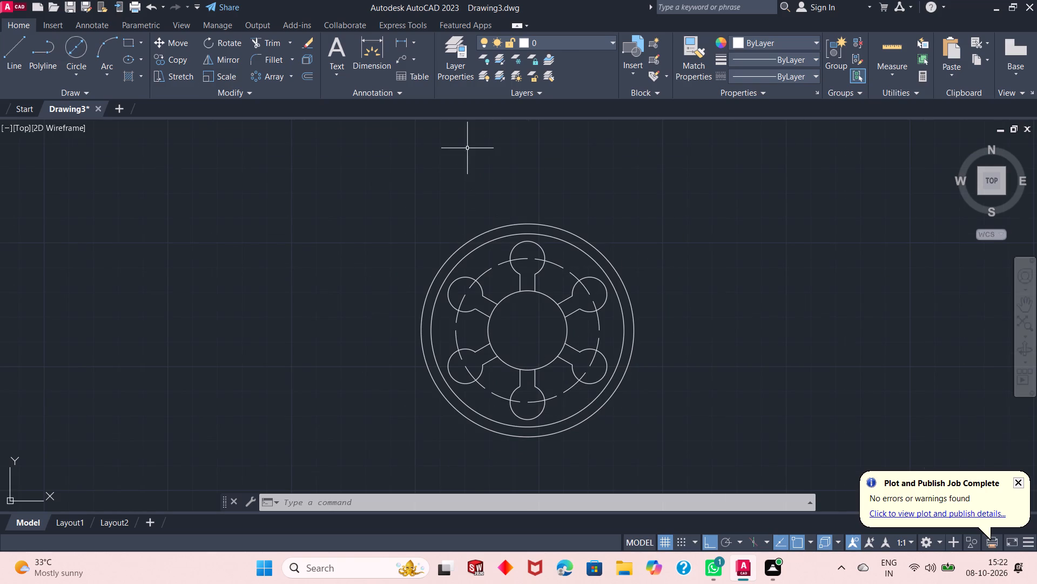
# Trim away the six arcs of the centre bore circle between neighbouring slots, keeping the short arcs that close the slot ends.
pyautogui.click(268, 43)
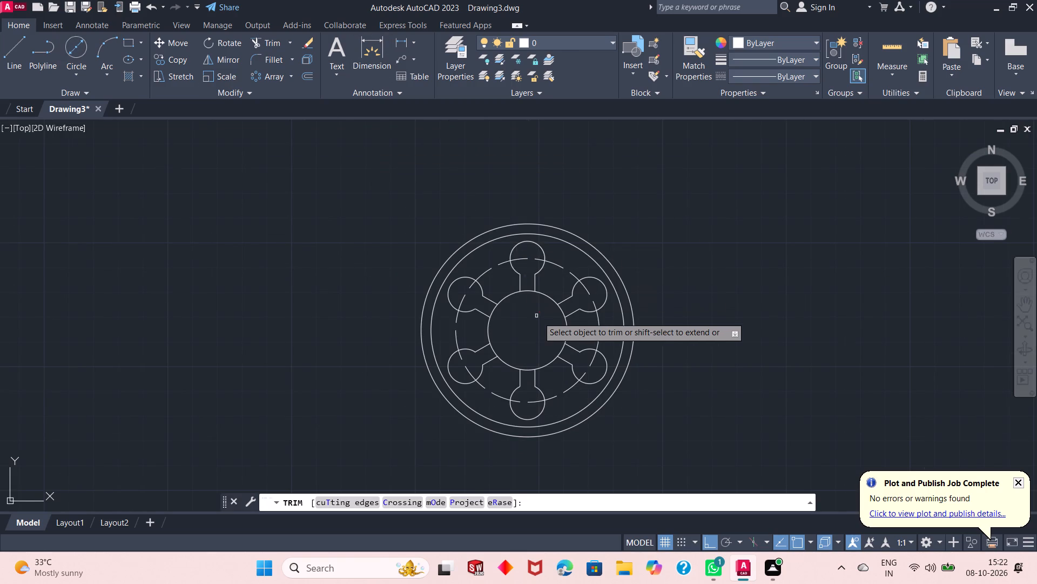
pyautogui.scroll(1, 539, 318)
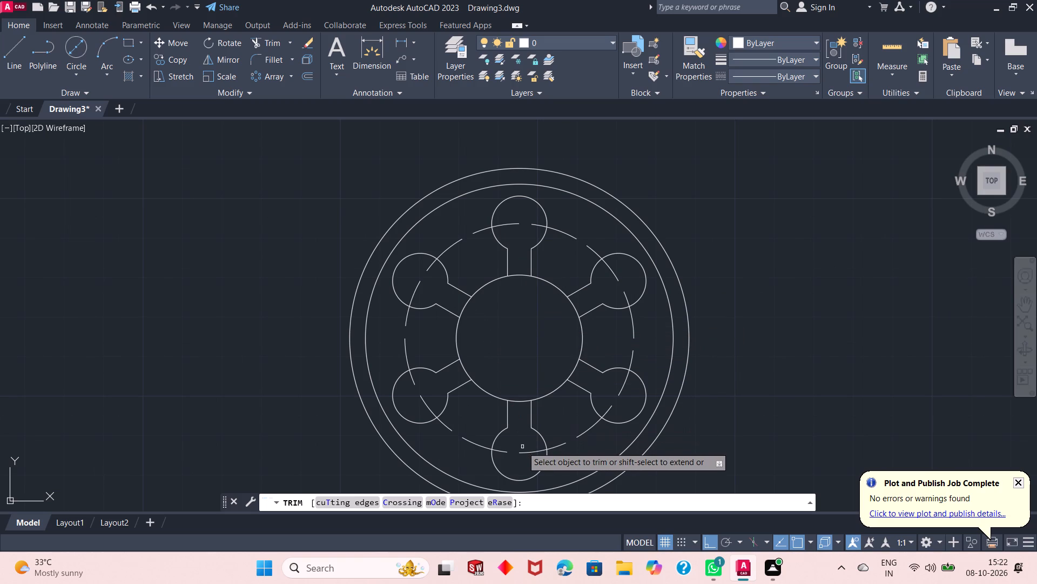
pyautogui.click(499, 291)
pyautogui.click(494, 269)
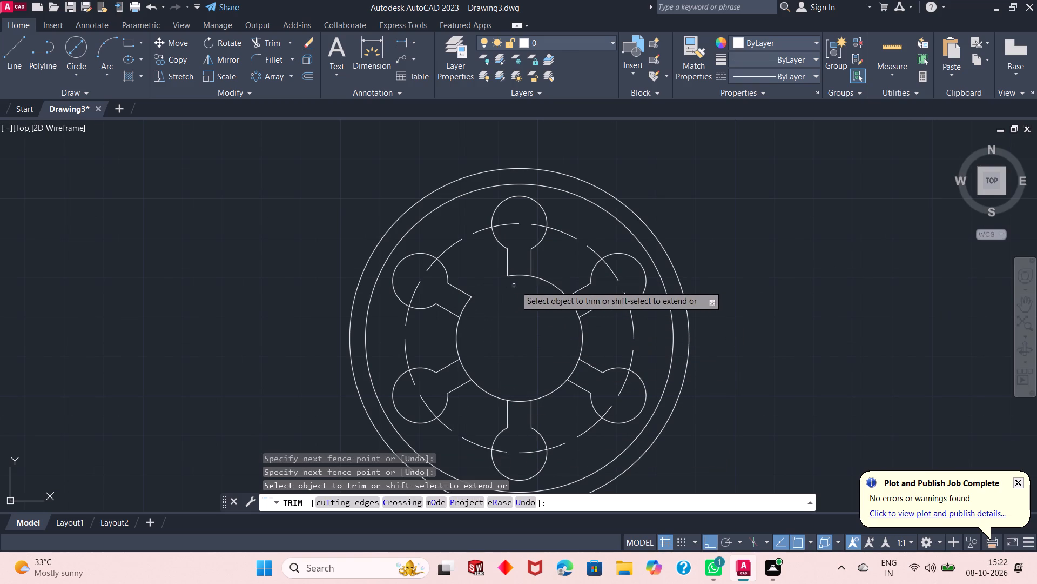
pyautogui.click(538, 286)
pyautogui.click(581, 269)
pyautogui.click(576, 348)
pyautogui.click(595, 347)
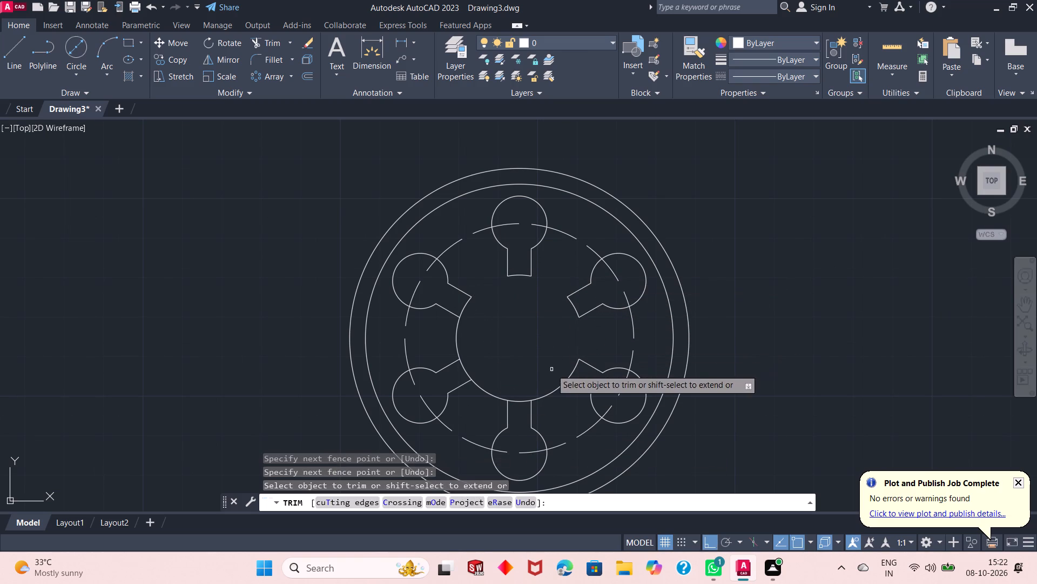
pyautogui.click(551, 381)
pyautogui.click(563, 404)
pyautogui.click(497, 383)
pyautogui.click(479, 411)
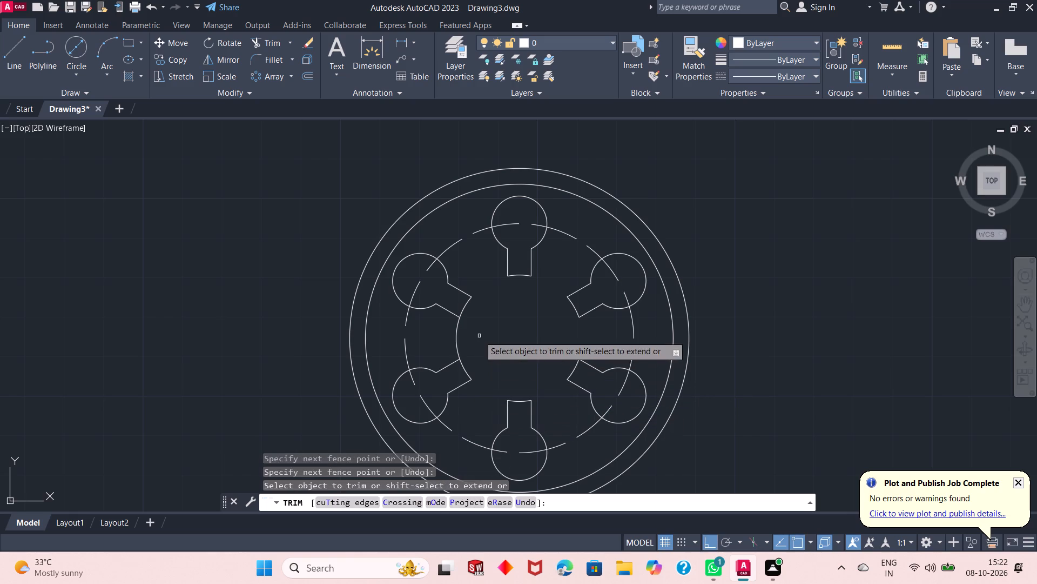
pyautogui.click(479, 336)
pyautogui.click(454, 334)
pyautogui.rightClick(676, 161)
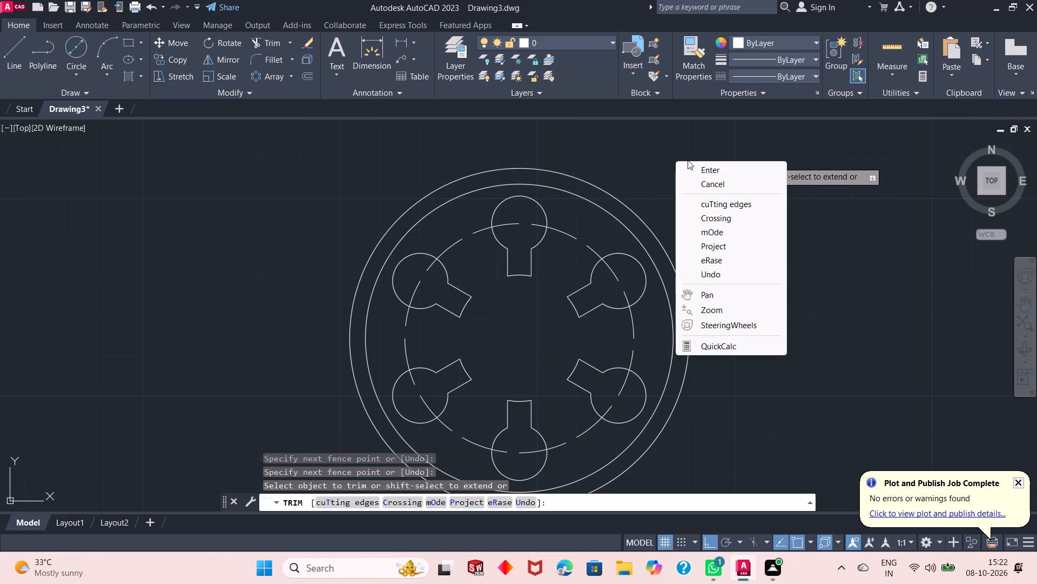
pyautogui.click(699, 171)
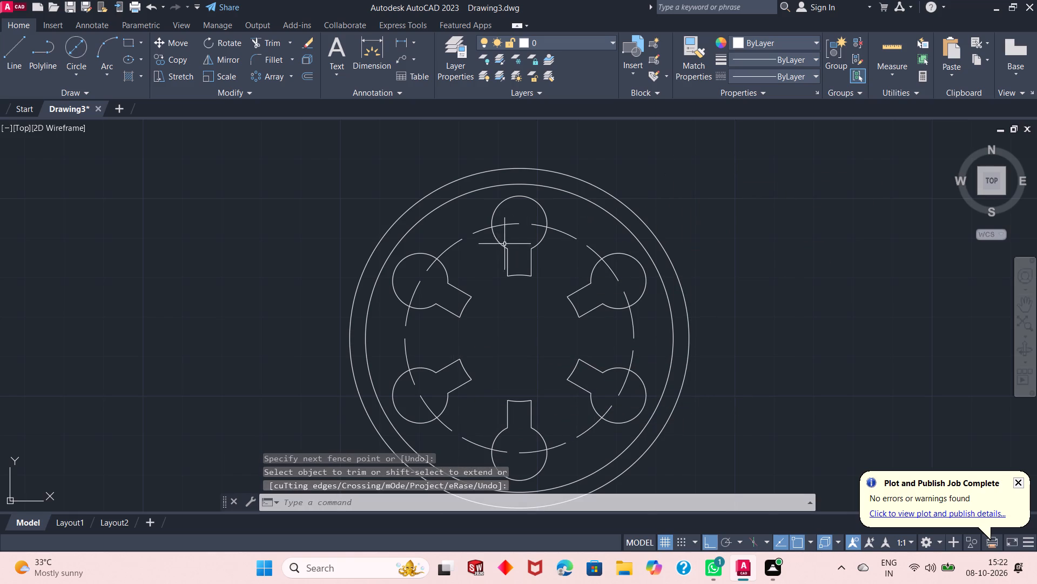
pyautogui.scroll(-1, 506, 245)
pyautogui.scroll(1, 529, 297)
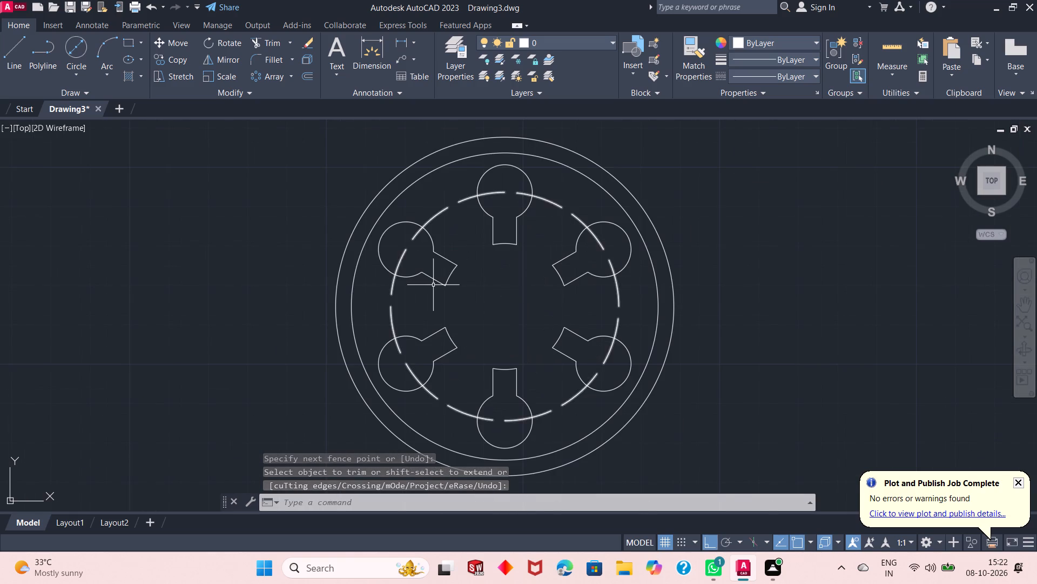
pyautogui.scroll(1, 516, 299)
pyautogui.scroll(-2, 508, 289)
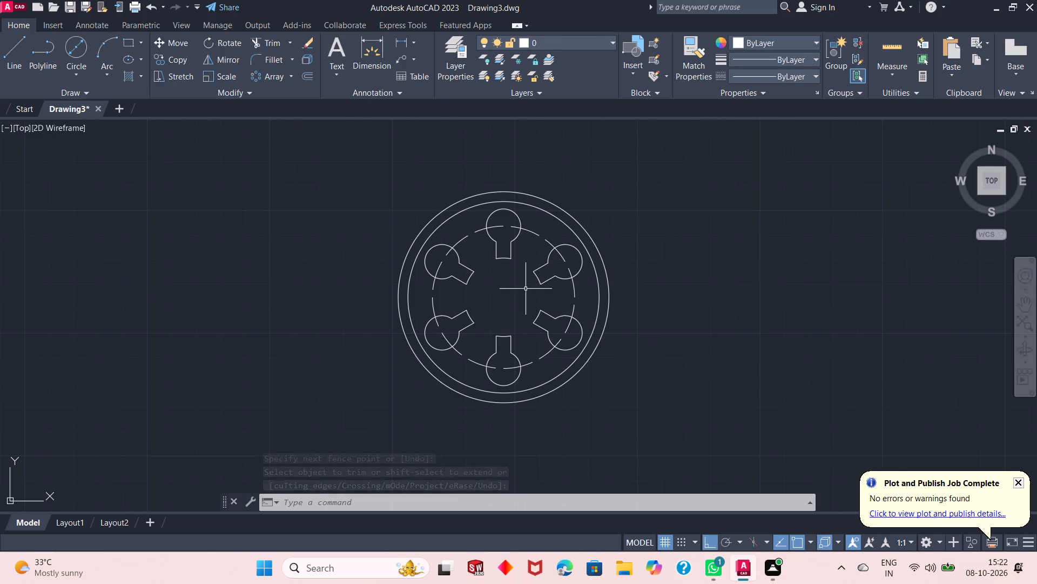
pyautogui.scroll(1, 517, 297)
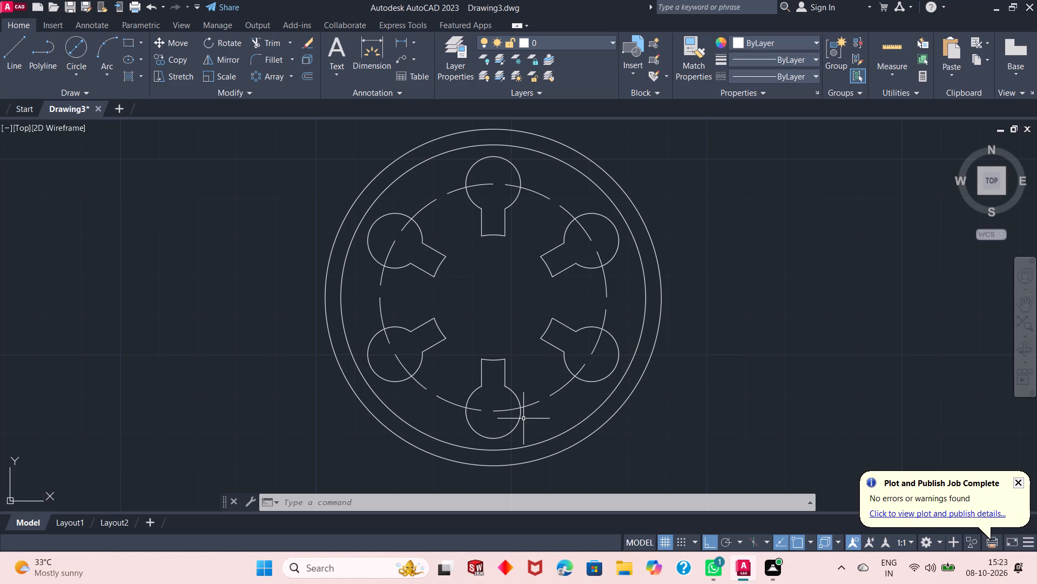
# Draw a vertical centre line on Layer1, 57 units long, upward from the centre of the large circles.
pyautogui.scroll(-2, 523, 419)
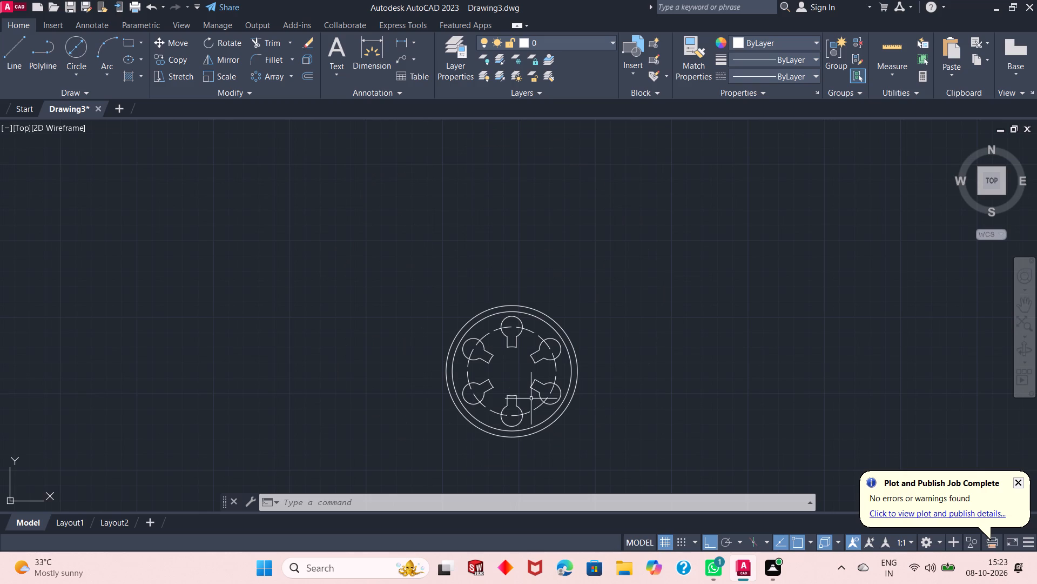
pyautogui.click(572, 43)
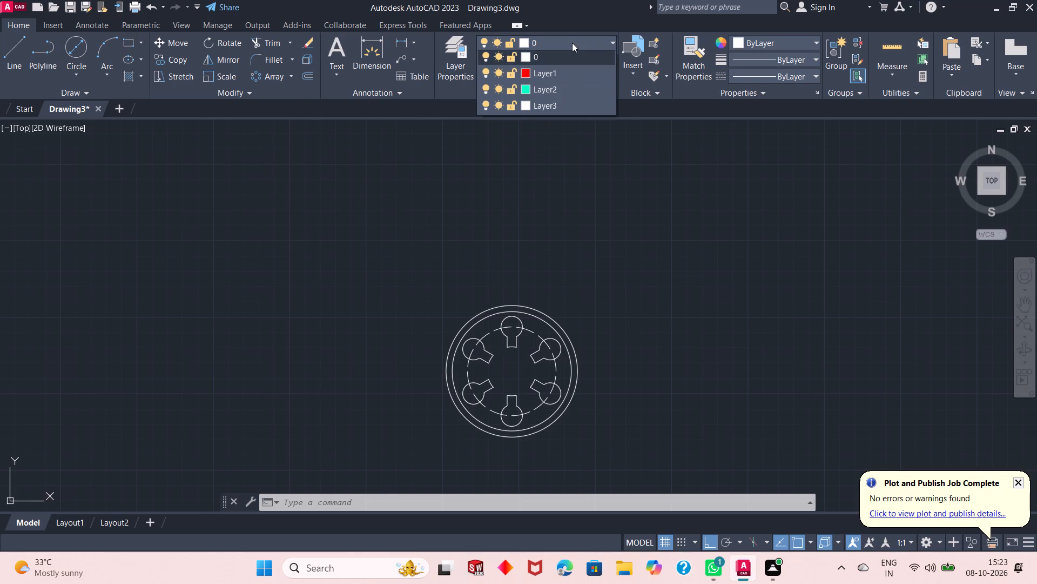
pyautogui.click(573, 75)
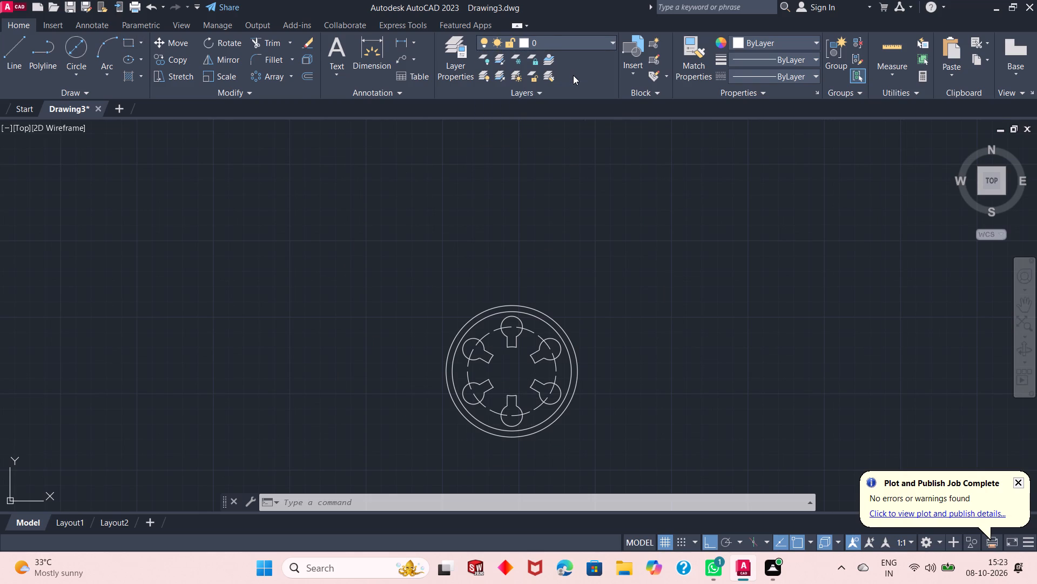
pyautogui.click(16, 54)
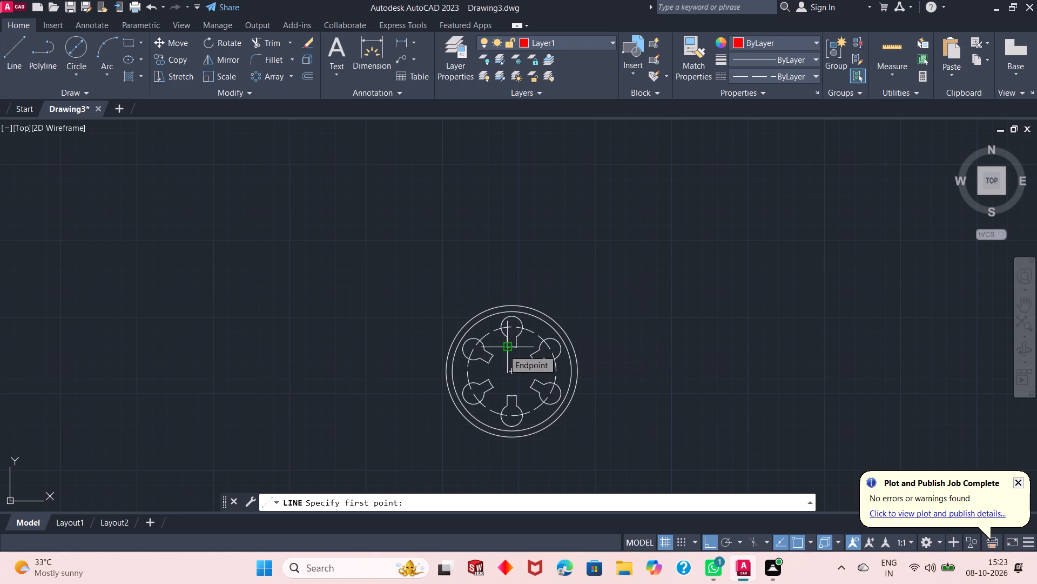
pyautogui.press('F8')
pyautogui.press('F8')
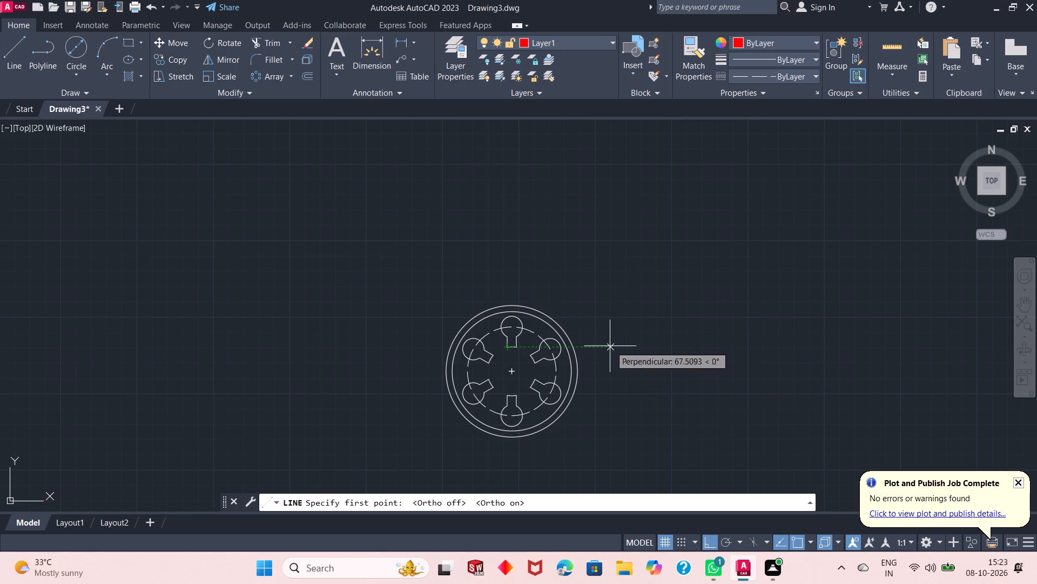
pyautogui.click(511, 375)
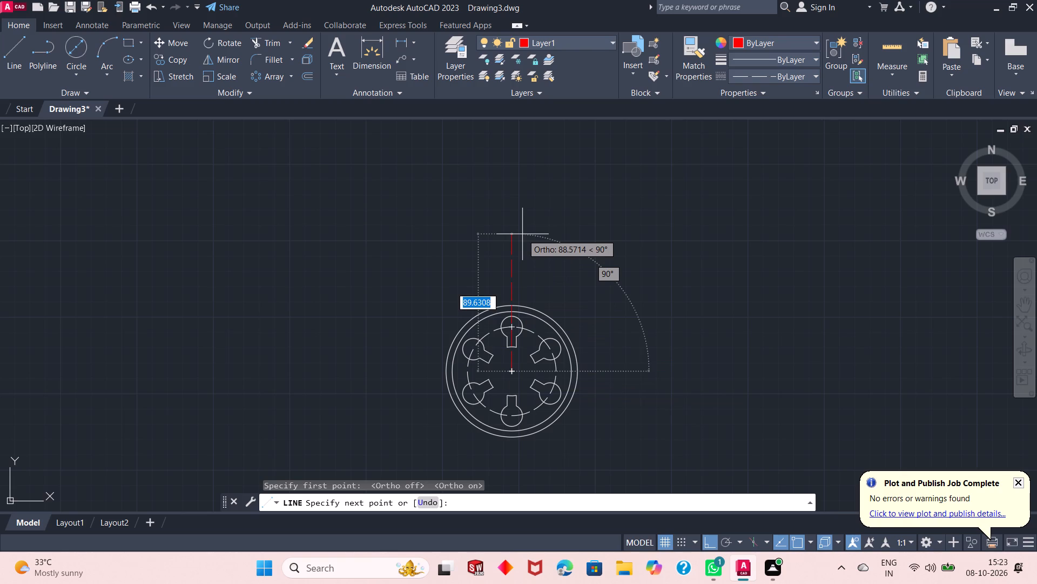
pyautogui.write('57')
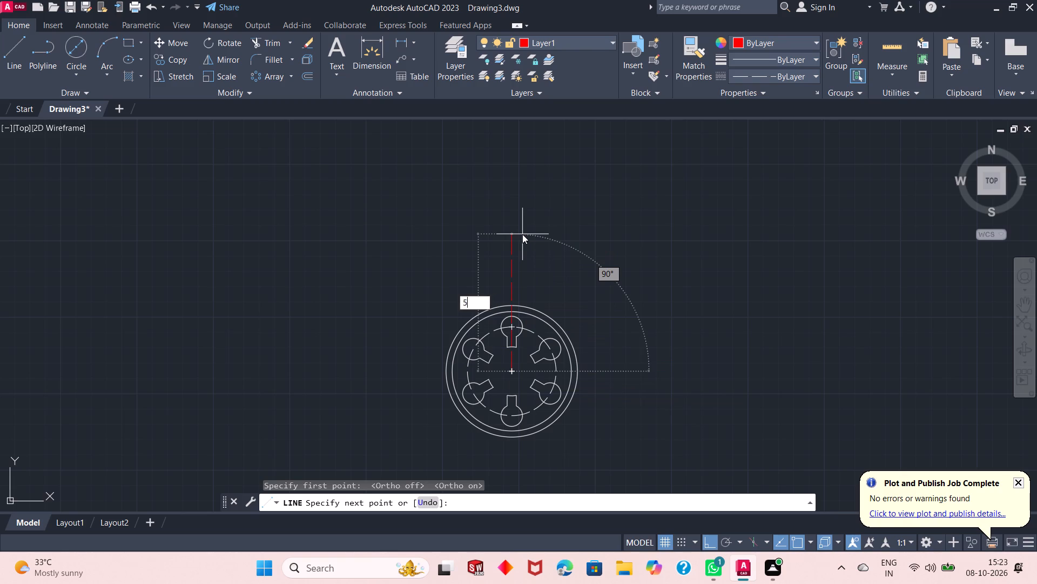
pyautogui.press('Return')
pyautogui.press('Escape')
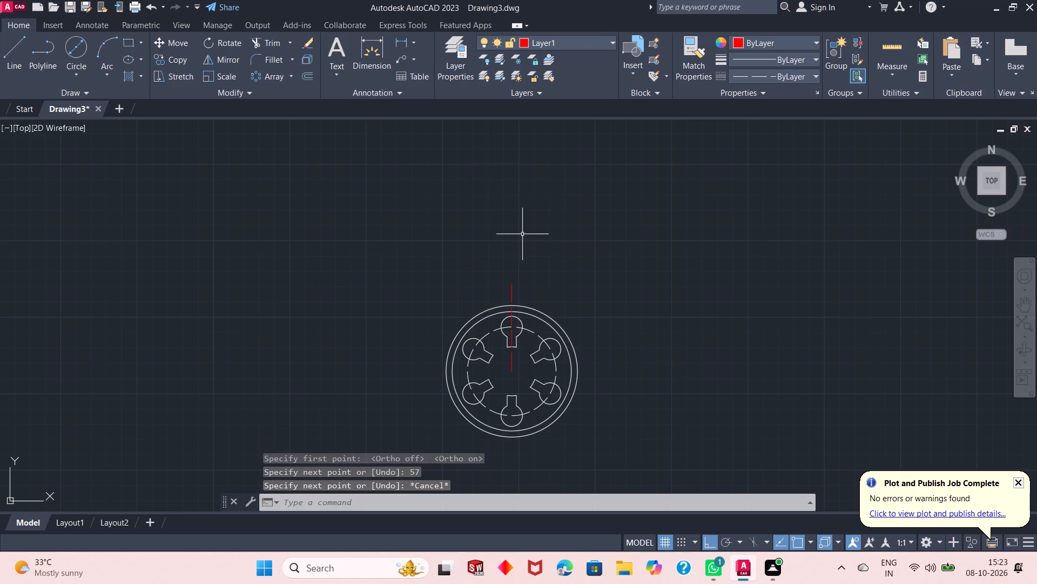
# On layer 0, draw a circle of radius 11 centred on the upper end of the vertical centre line.
pyautogui.scroll(-3, 513, 360)
pyautogui.scroll(3, 513, 360)
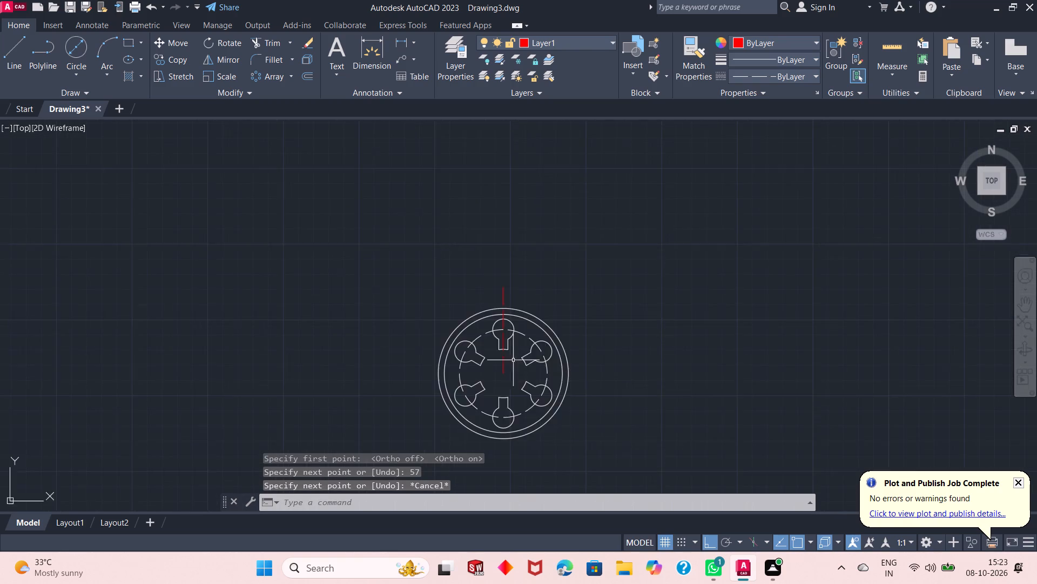
pyautogui.scroll(2, 513, 360)
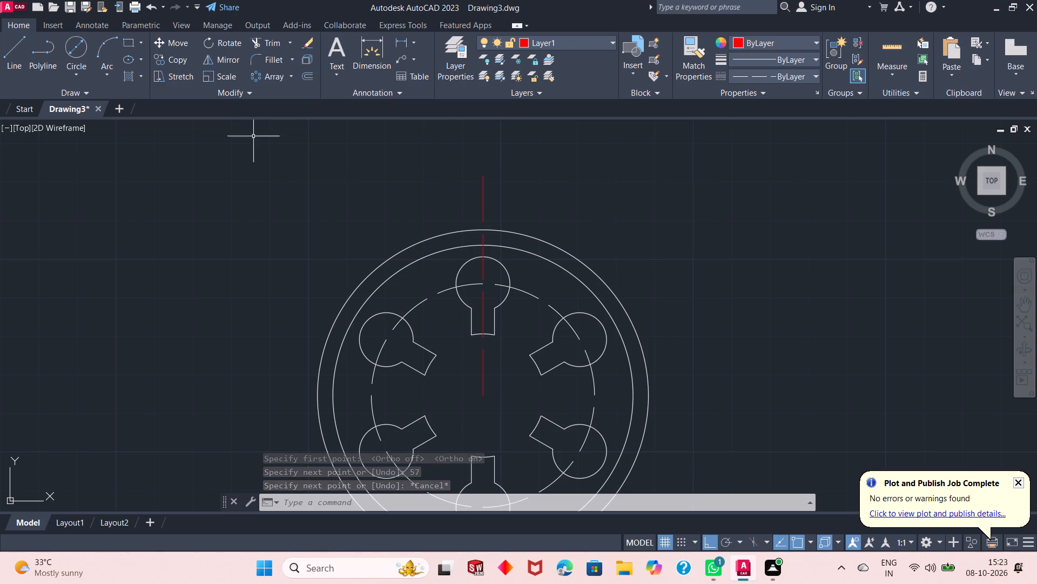
pyautogui.click(596, 45)
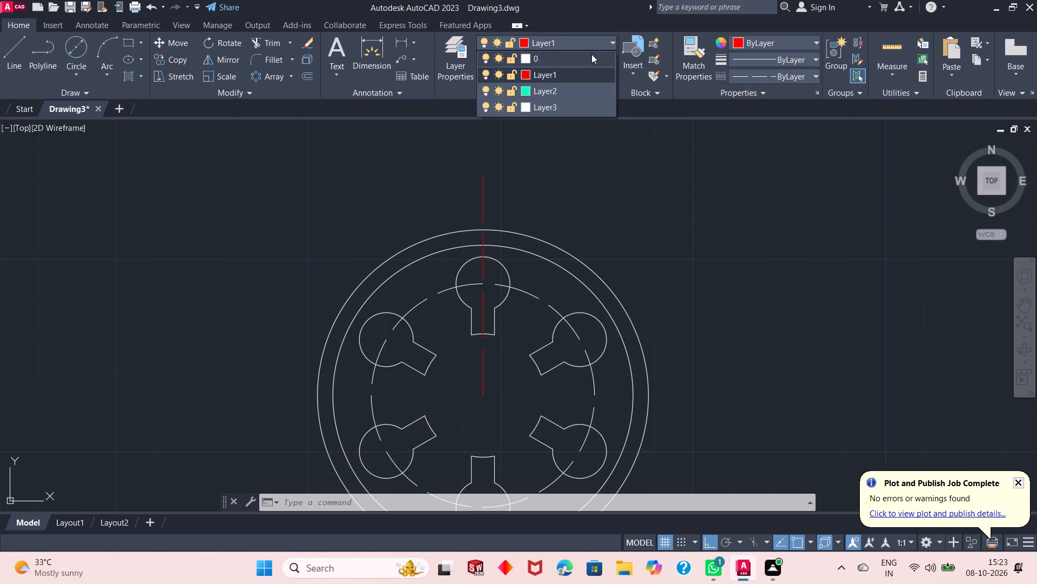
pyautogui.click(591, 54)
pyautogui.click(66, 66)
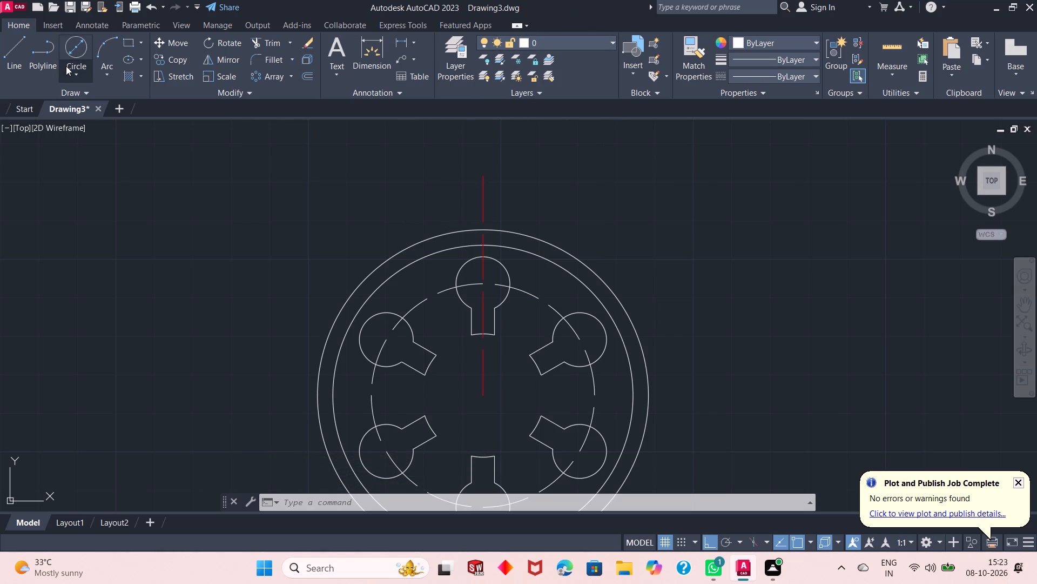
pyautogui.click(102, 96)
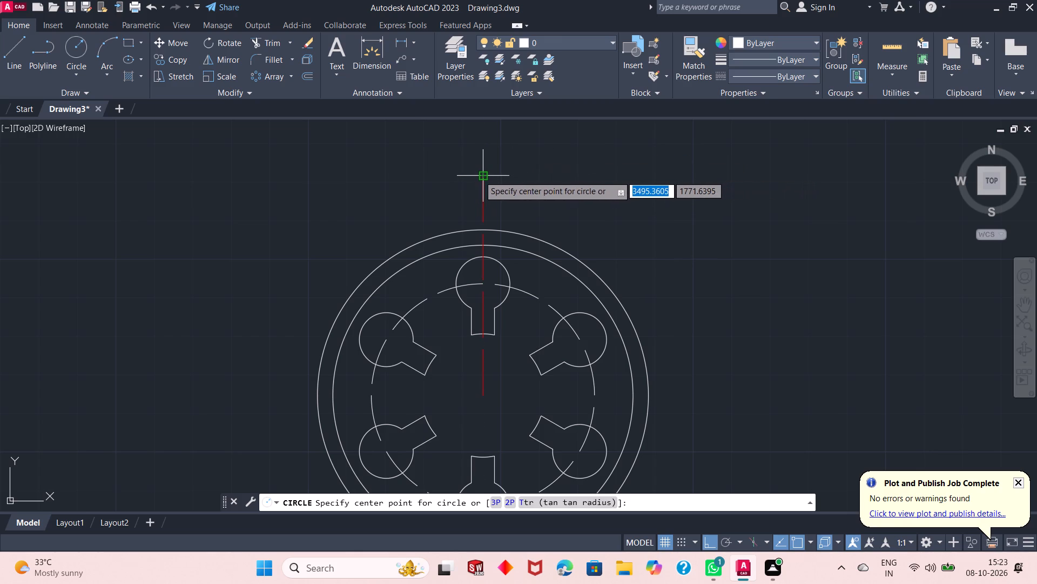
pyautogui.click(483, 176)
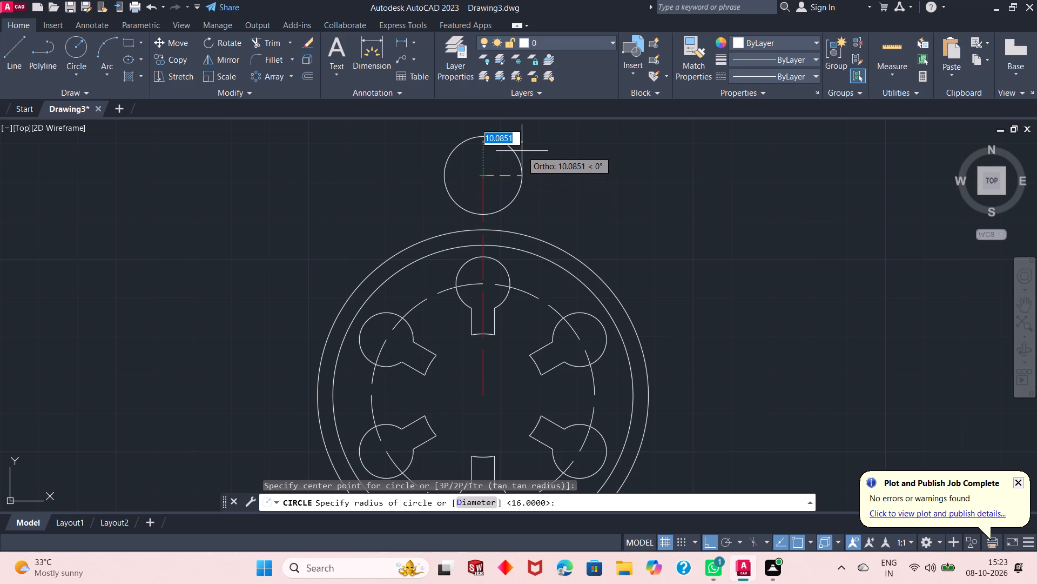
pyautogui.write('11')
pyautogui.press('Return')
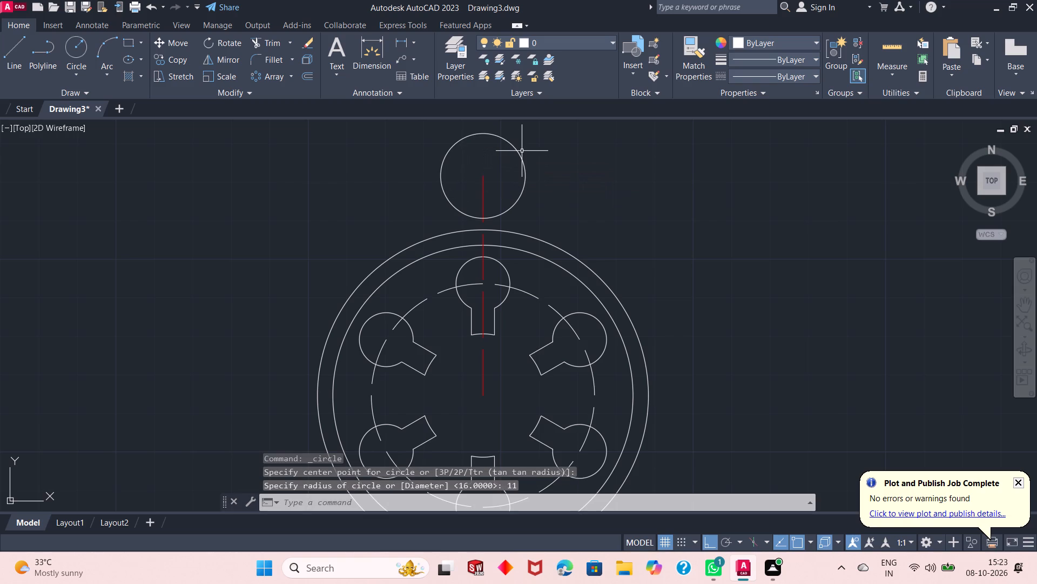
# Draw a concentric circle of radius 6 inside the radius 11 circle.
pyautogui.rightClick(533, 145)
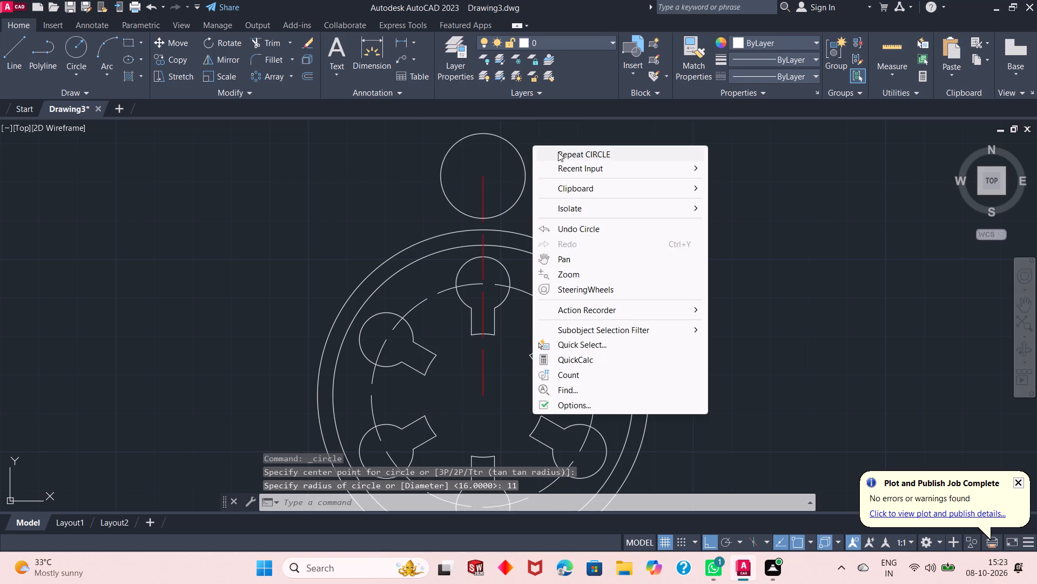
pyautogui.click(558, 152)
pyautogui.click(486, 174)
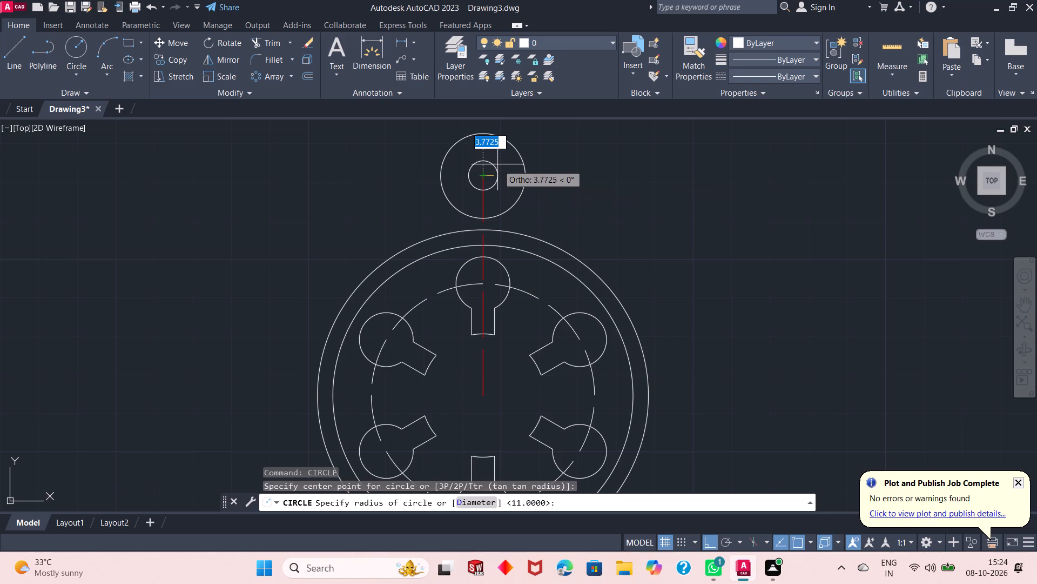
pyautogui.press('6')
pyautogui.press('Return')
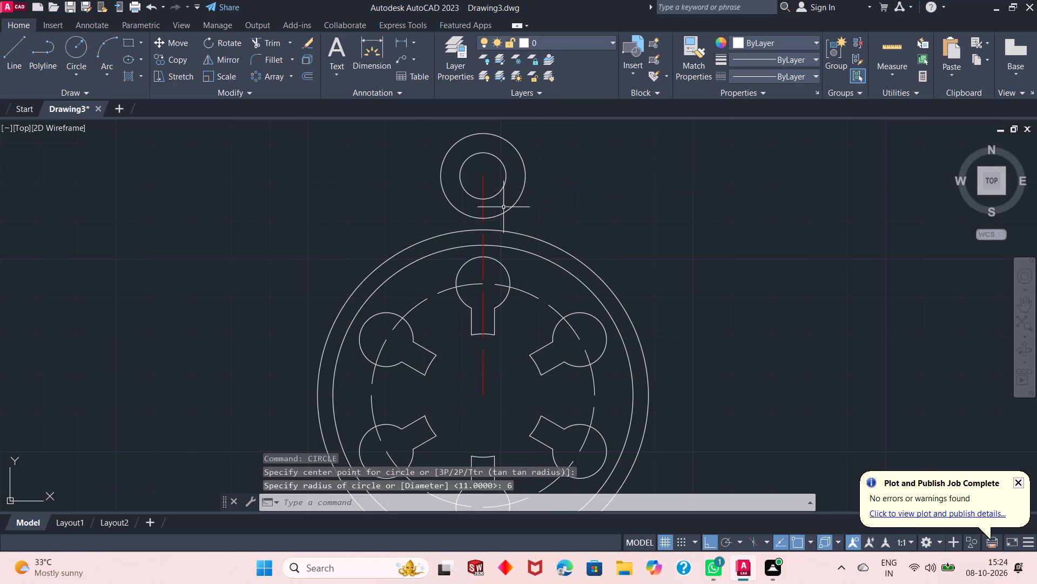
# Fillet the radius 11 circle to the large outer circle on both sides with radius 20.
pyautogui.scroll(-1, 504, 243)
pyautogui.scroll(1, 489, 221)
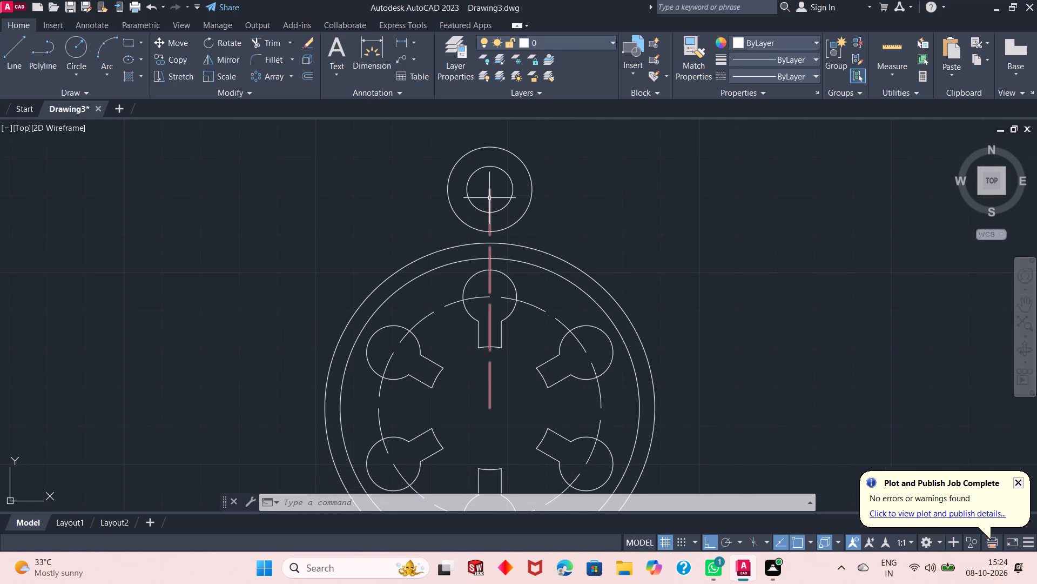
pyautogui.scroll(1, 506, 205)
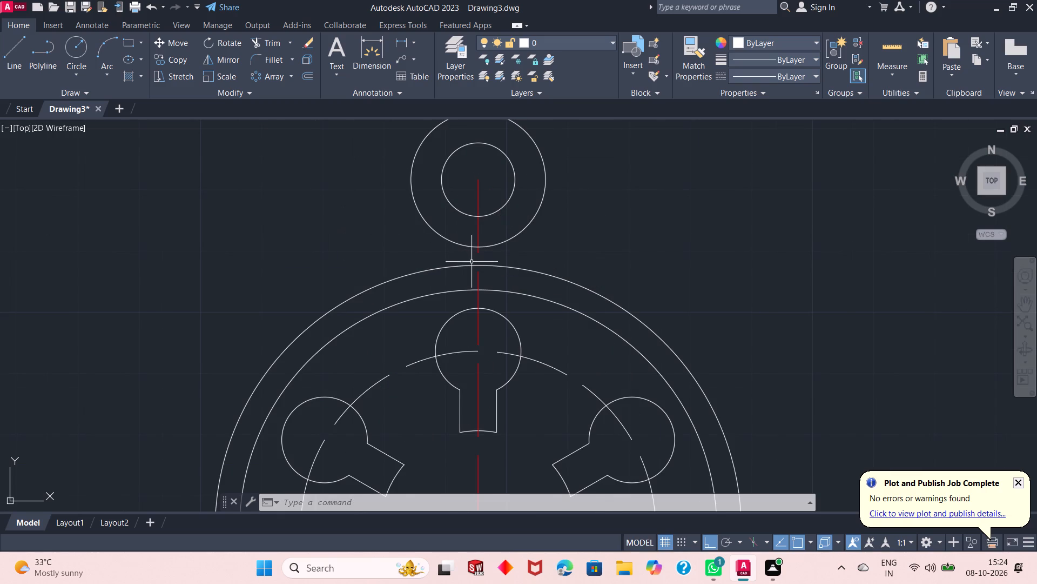
pyautogui.scroll(-1, 479, 262)
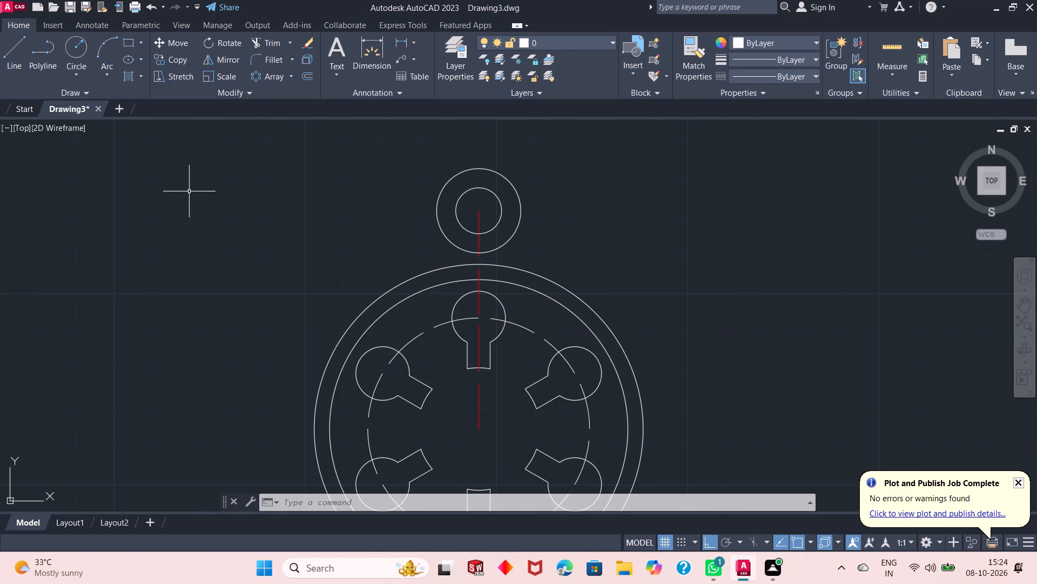
pyautogui.scroll(1, 480, 262)
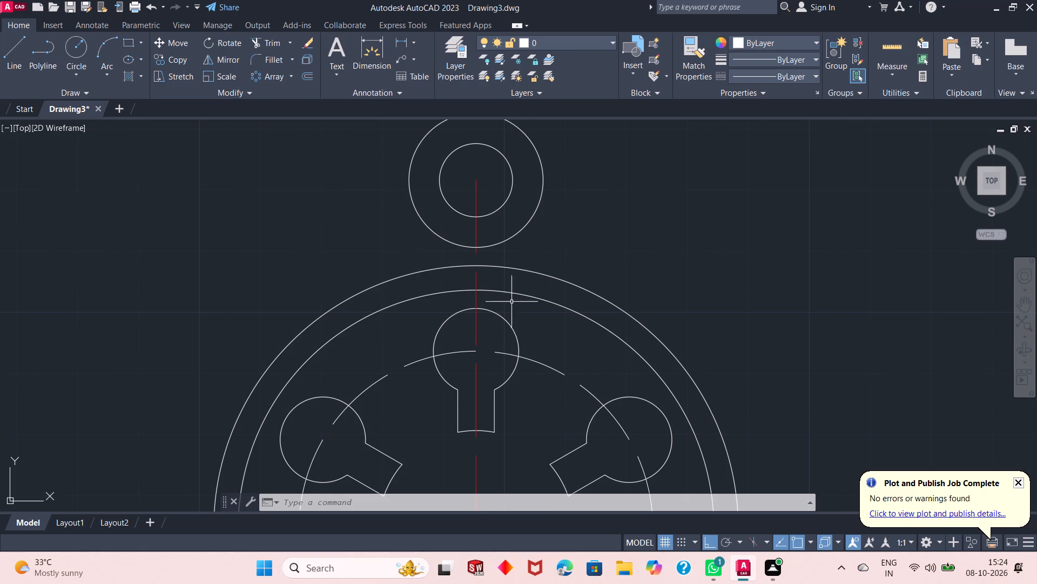
pyautogui.click(263, 58)
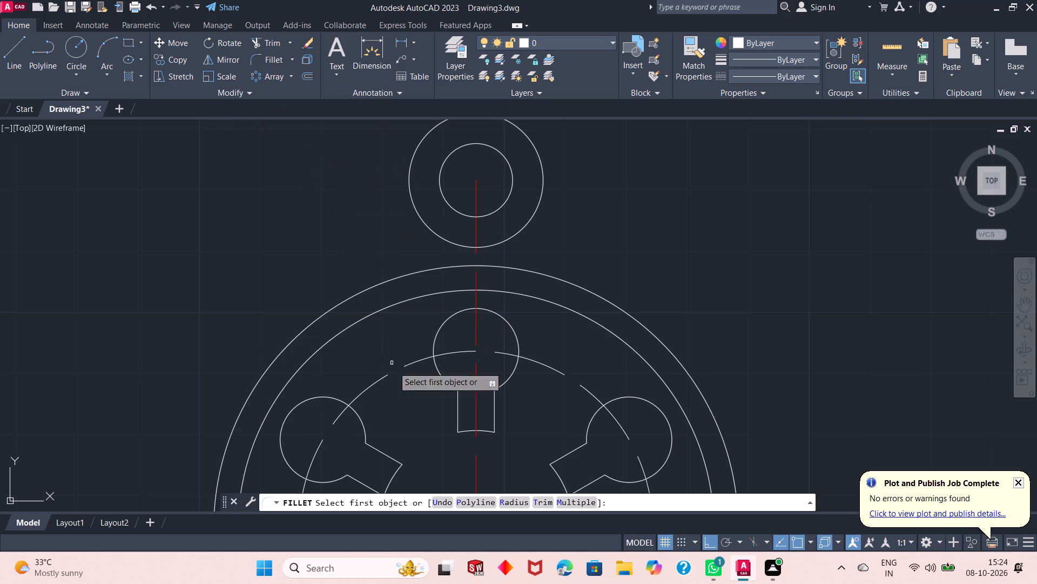
pyautogui.click(516, 505)
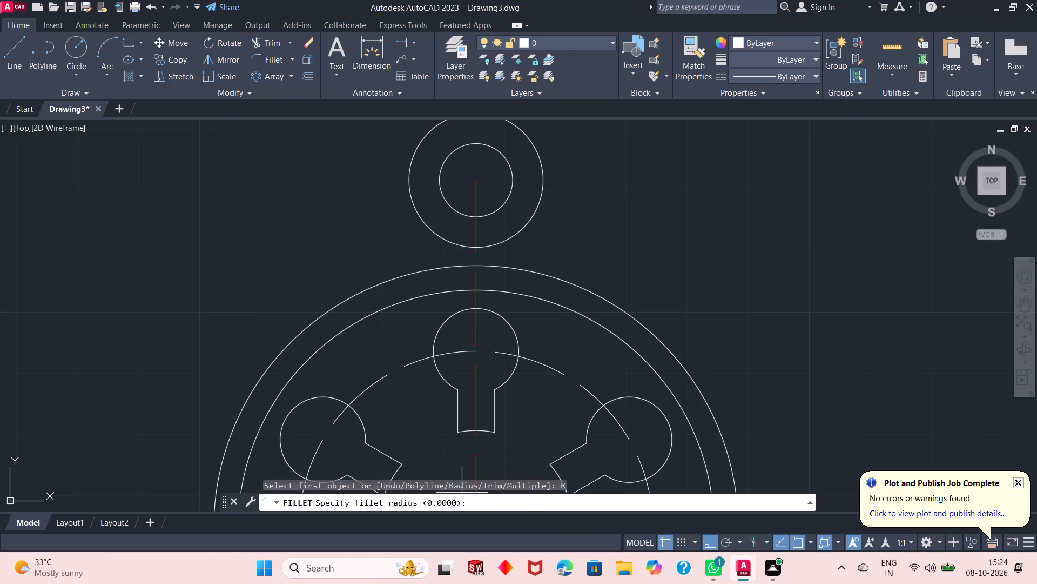
pyautogui.write('20')
pyautogui.press('Return')
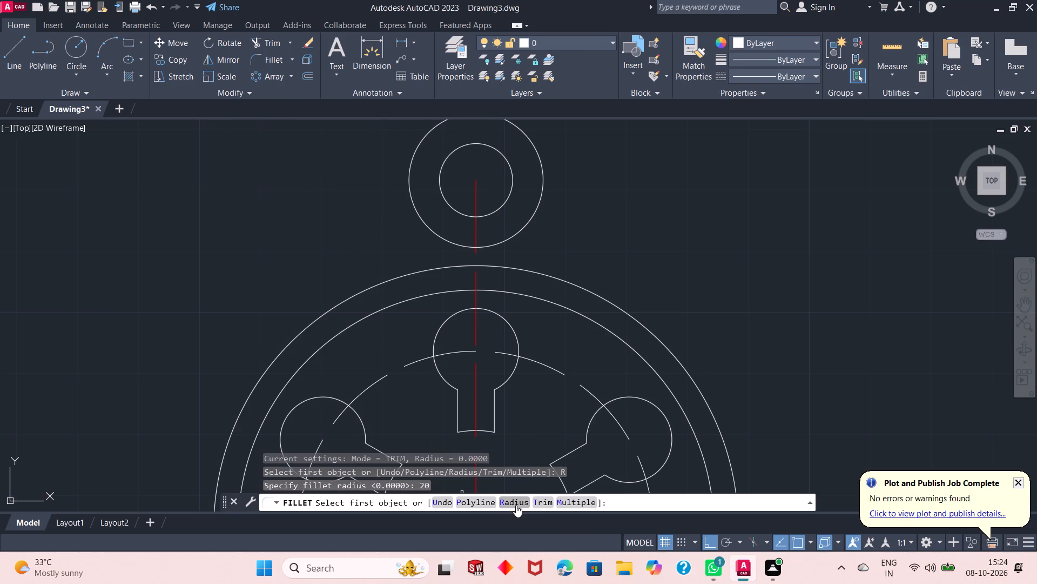
pyautogui.click(417, 214)
pyautogui.click(402, 275)
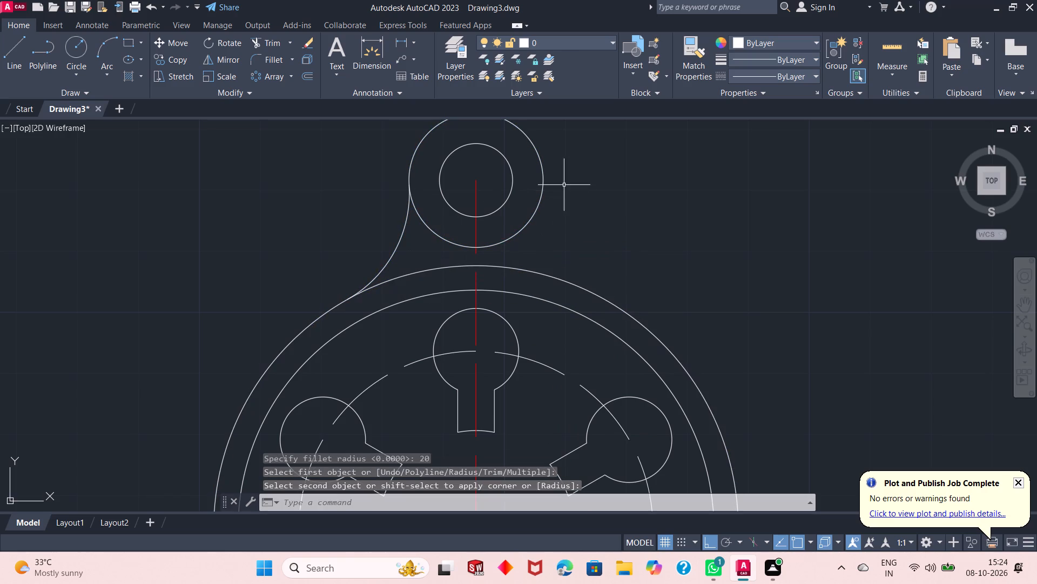
pyautogui.rightClick(574, 169)
pyautogui.click(600, 171)
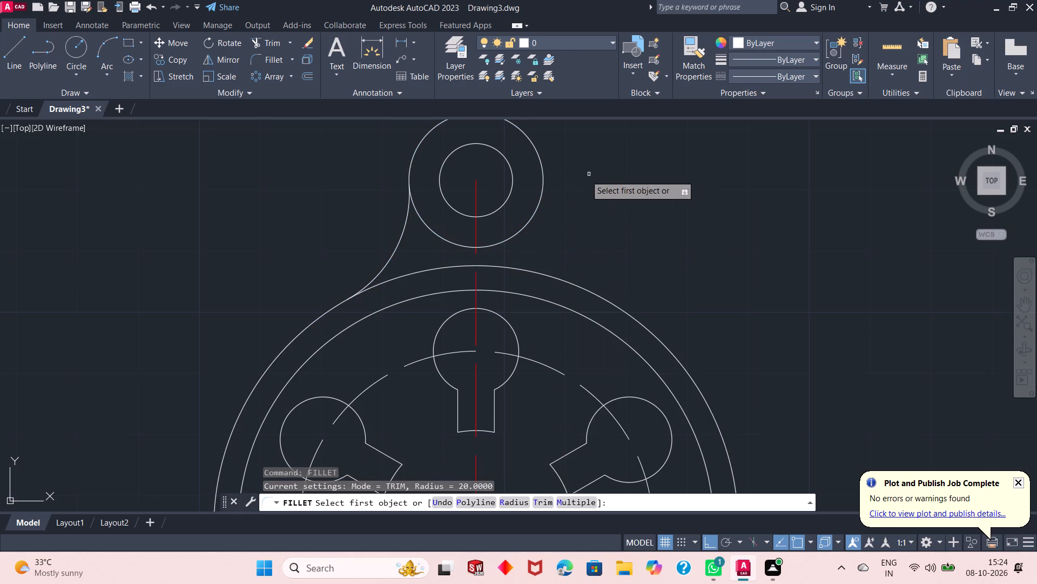
pyautogui.click(538, 199)
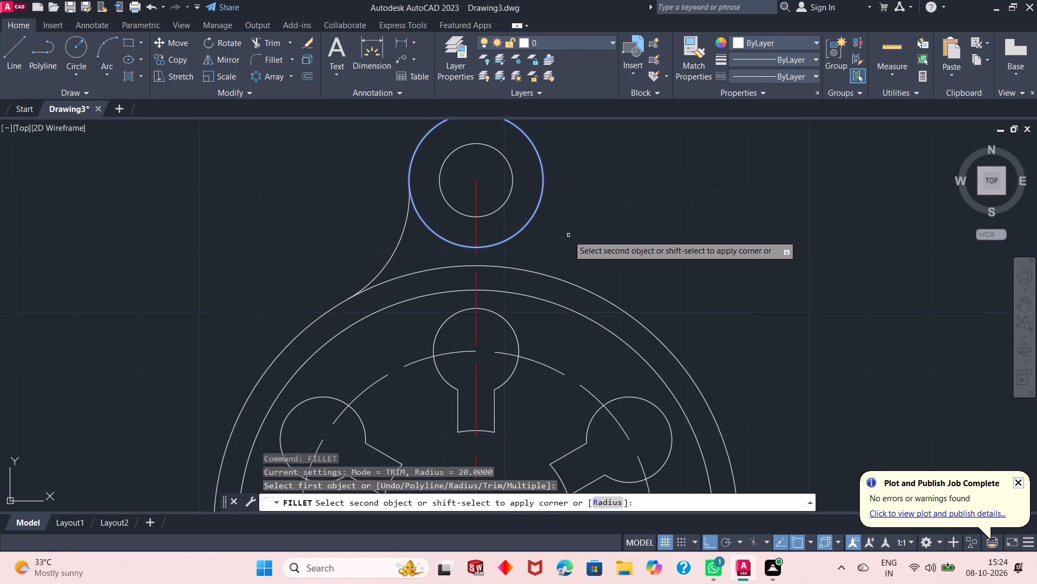
pyautogui.click(577, 287)
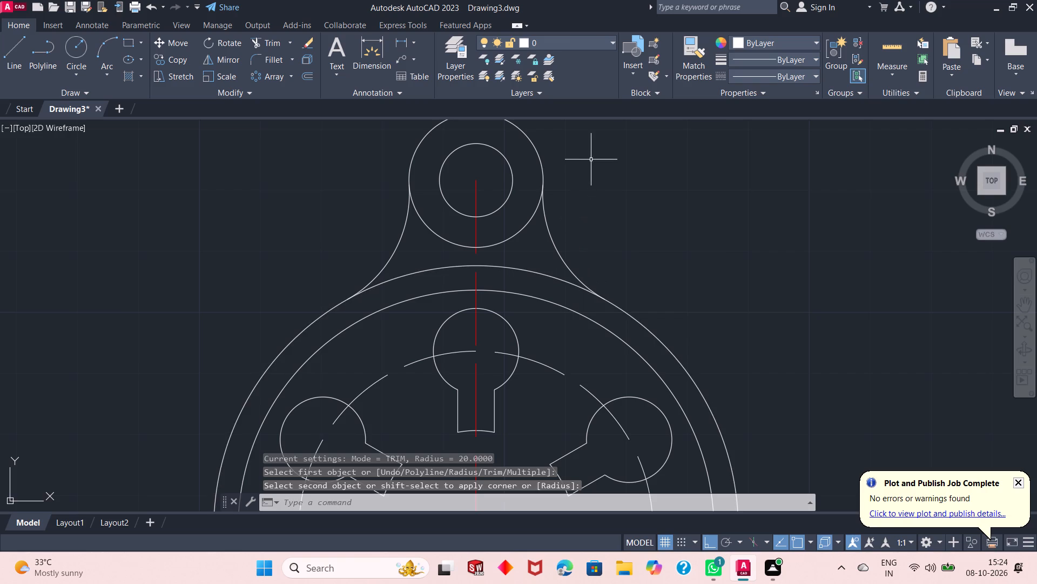
# Trim away the arc of the large outer circle between the two fillets, on both sides of the centre line.
pyautogui.scroll(-1, 524, 186)
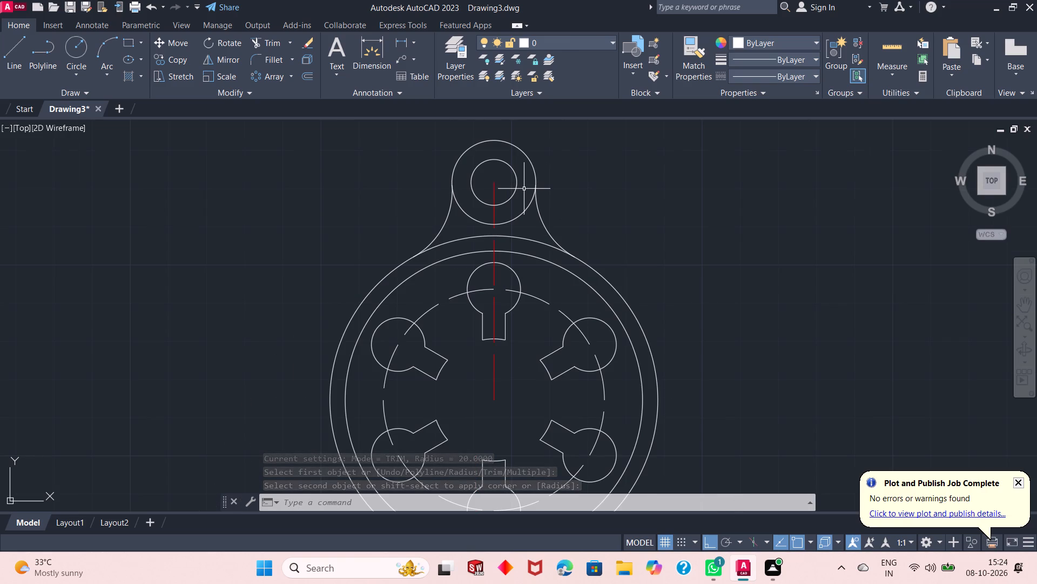
pyautogui.scroll(-2, 500, 176)
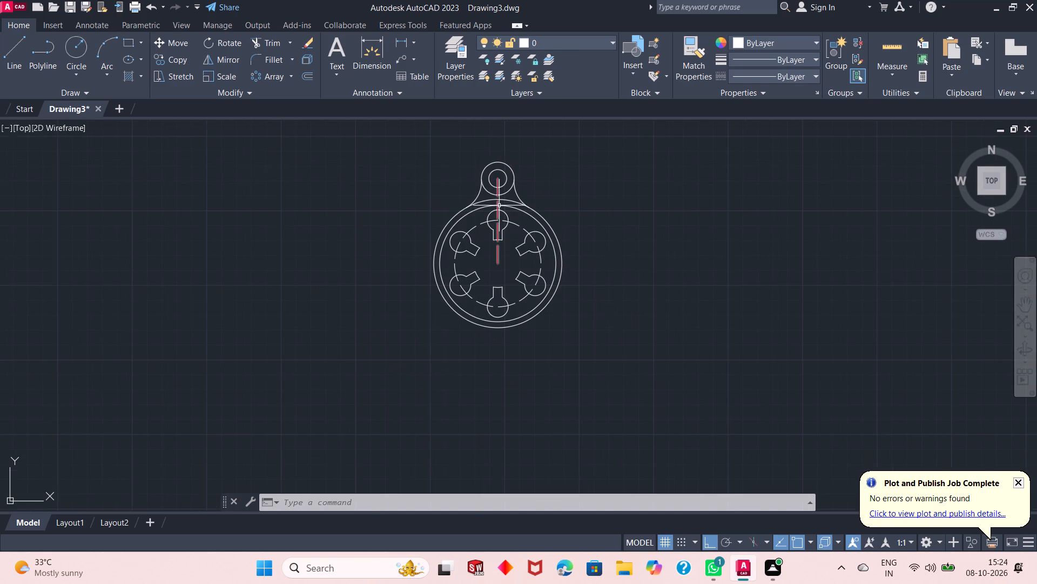
pyautogui.scroll(-1, 499, 204)
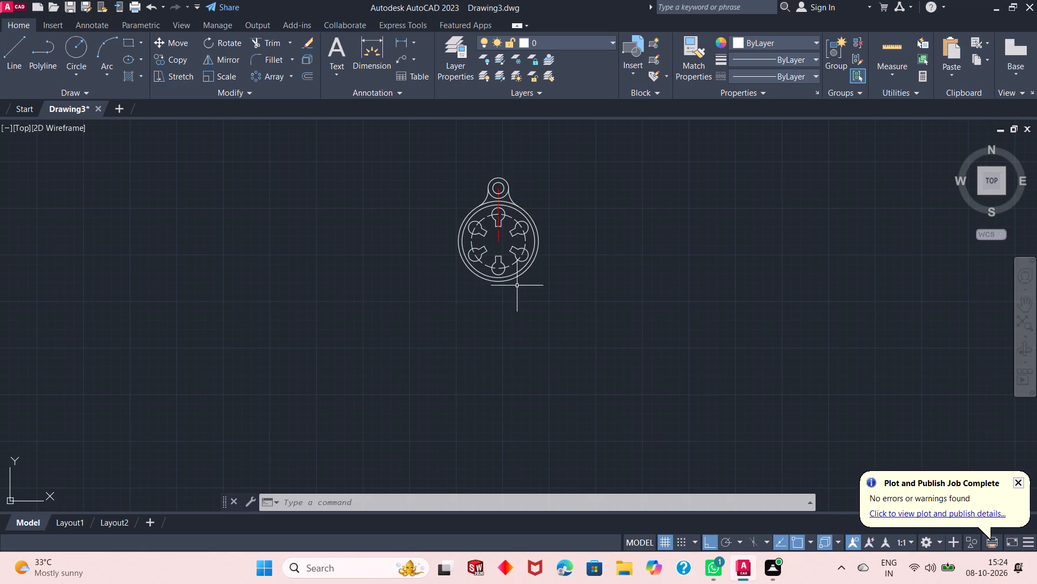
pyautogui.scroll(2, 506, 191)
pyautogui.click(258, 43)
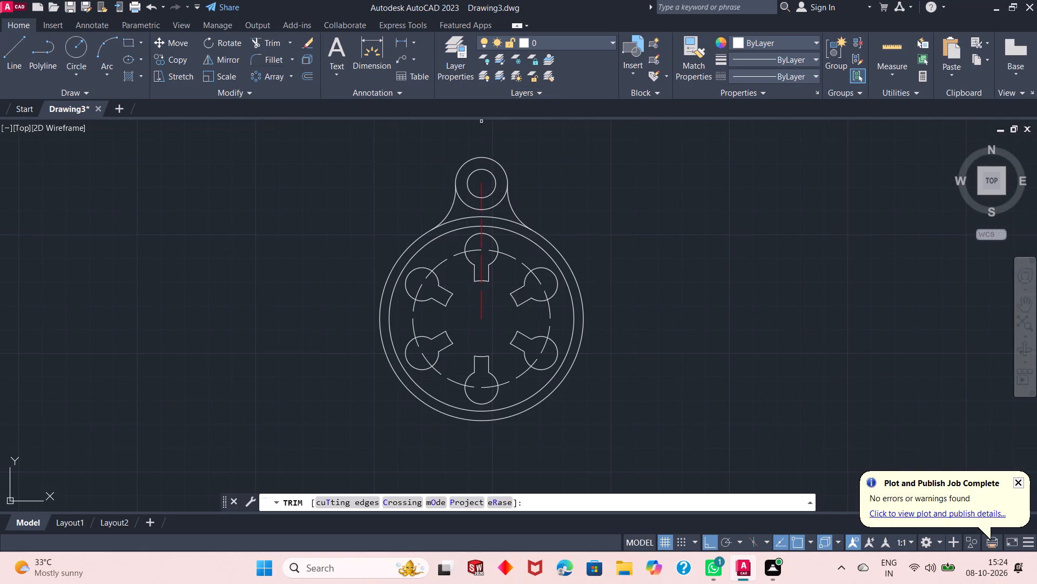
pyautogui.scroll(2, 471, 221)
pyautogui.click(457, 213)
pyautogui.click(515, 211)
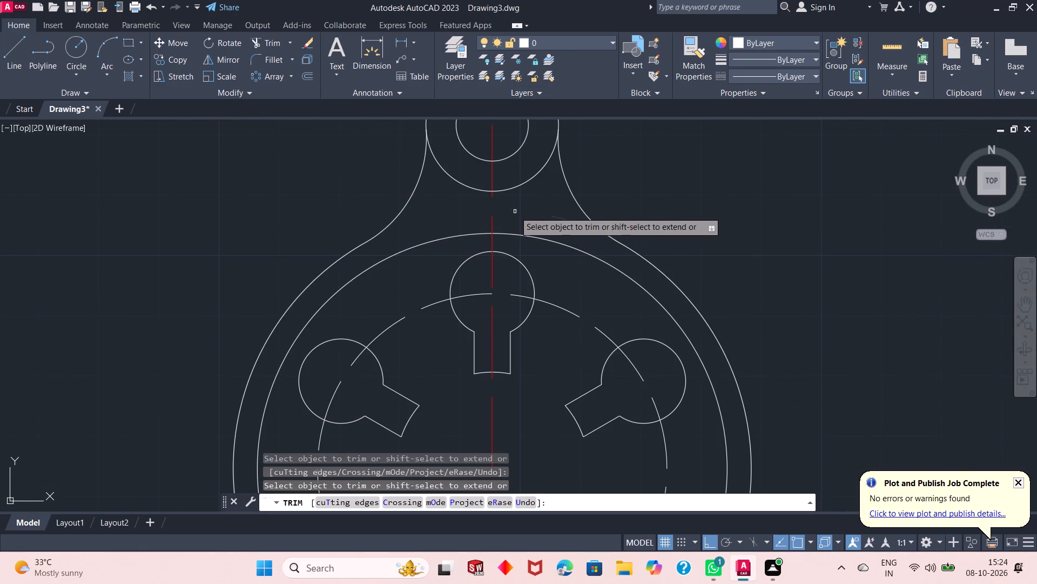
pyautogui.rightClick(632, 181)
pyautogui.click(661, 189)
pyautogui.scroll(-1, 535, 175)
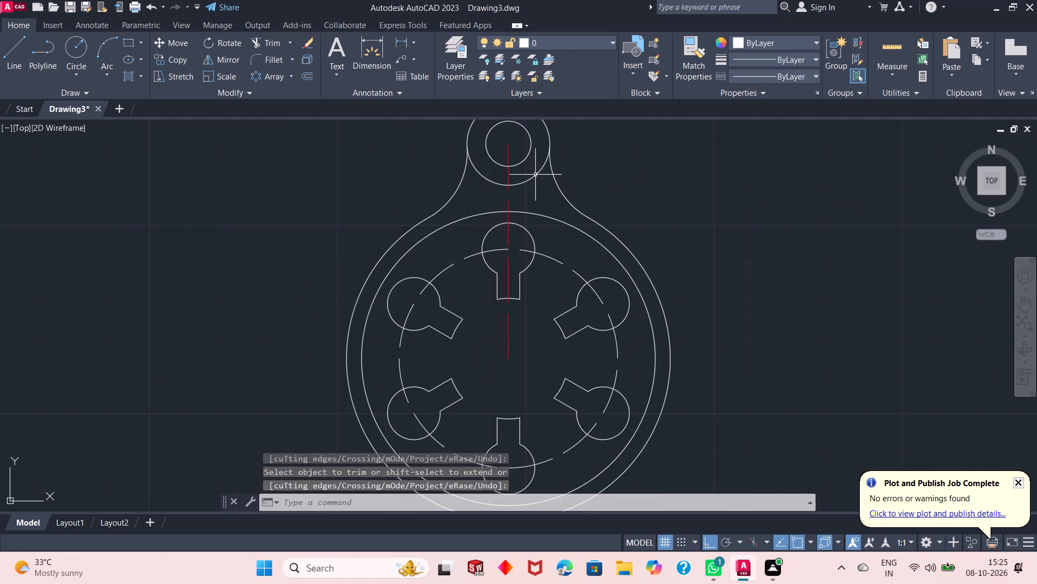
# On Layer1, draw a centre line from the large circle's centre 47 units straight down, continuing 45 units to the left.
pyautogui.scroll(-2, 510, 163)
pyautogui.scroll(1, 520, 323)
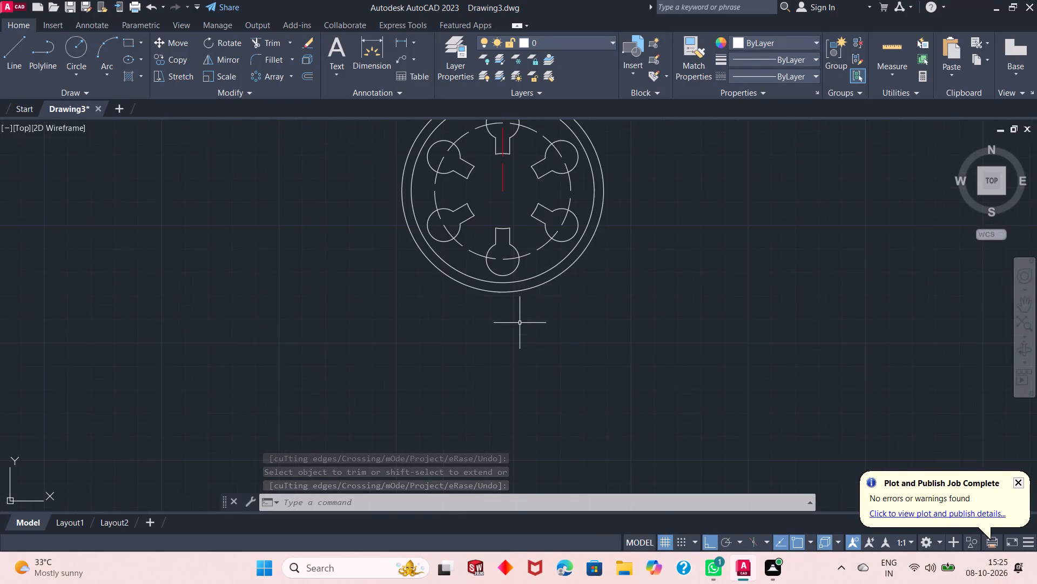
pyautogui.scroll(-1, 520, 250)
pyautogui.scroll(1, 518, 317)
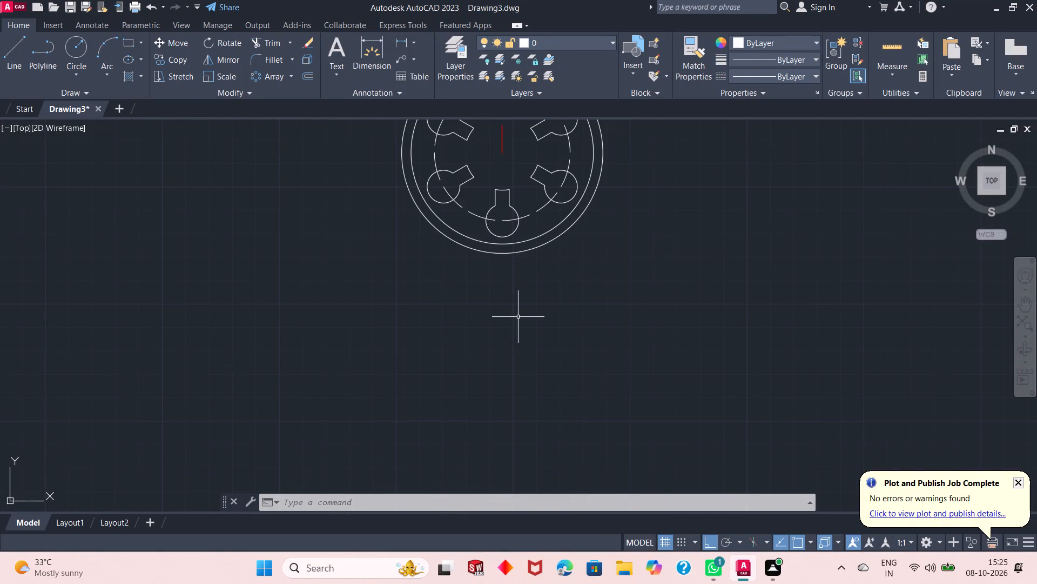
pyautogui.scroll(-1, 518, 317)
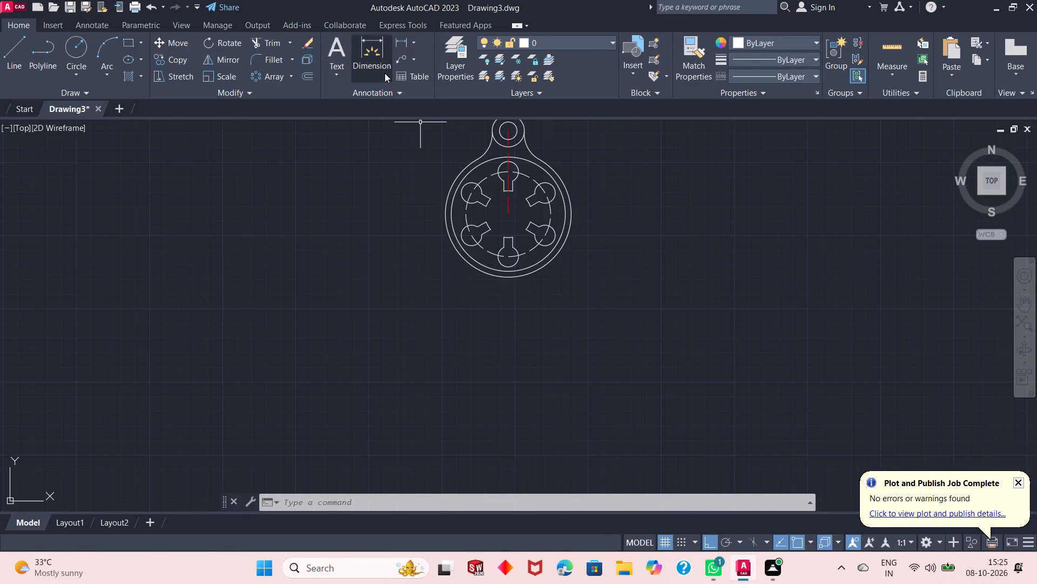
pyautogui.click(591, 44)
pyautogui.click(583, 75)
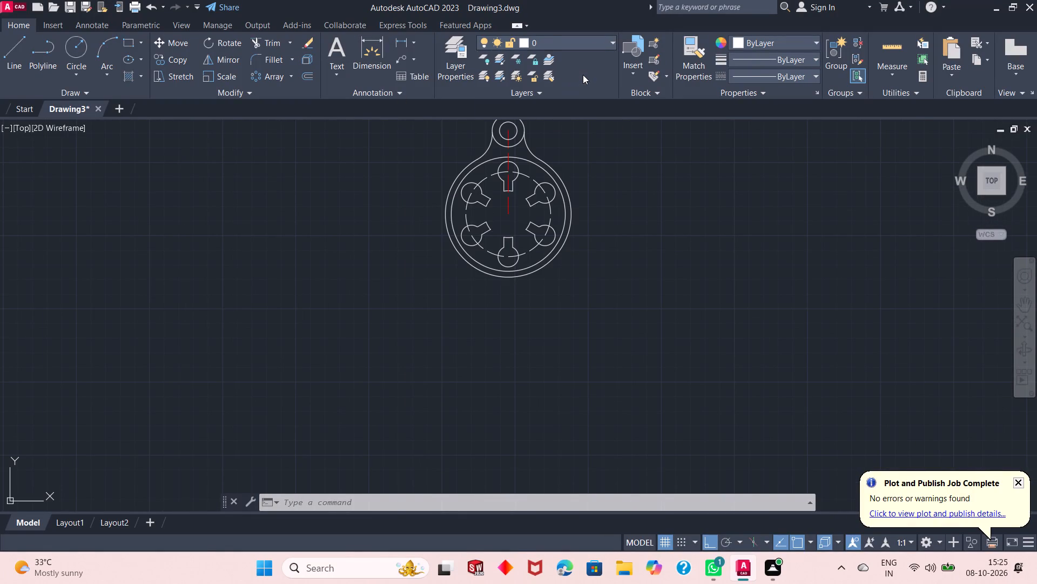
pyautogui.click(19, 49)
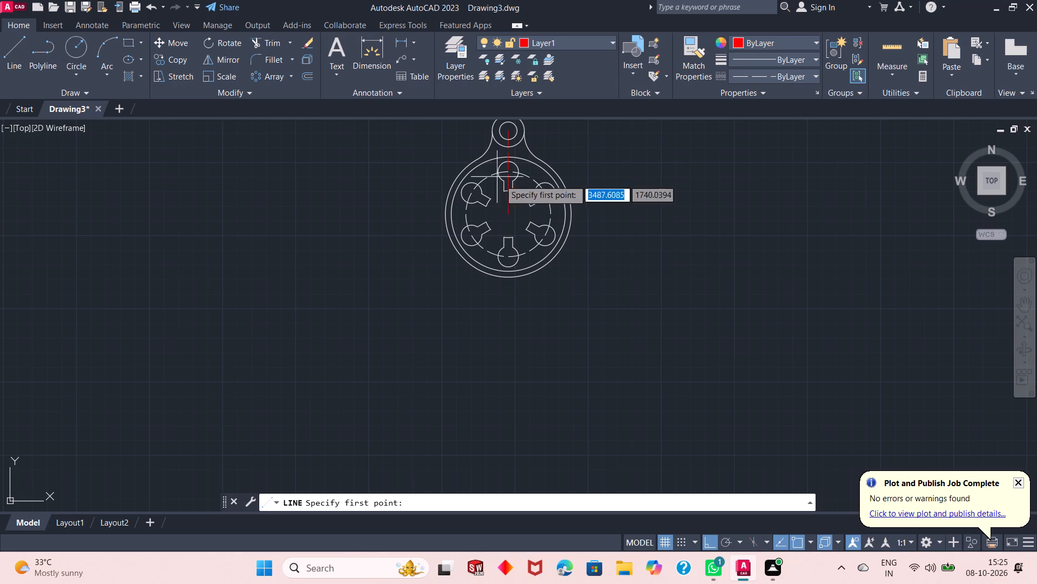
pyautogui.click(509, 217)
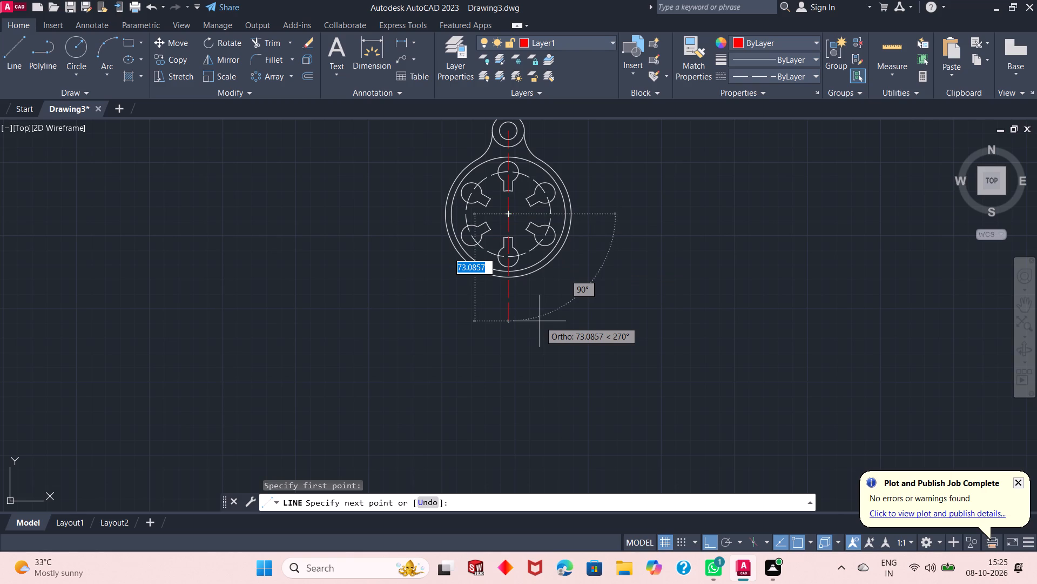
pyautogui.write('47')
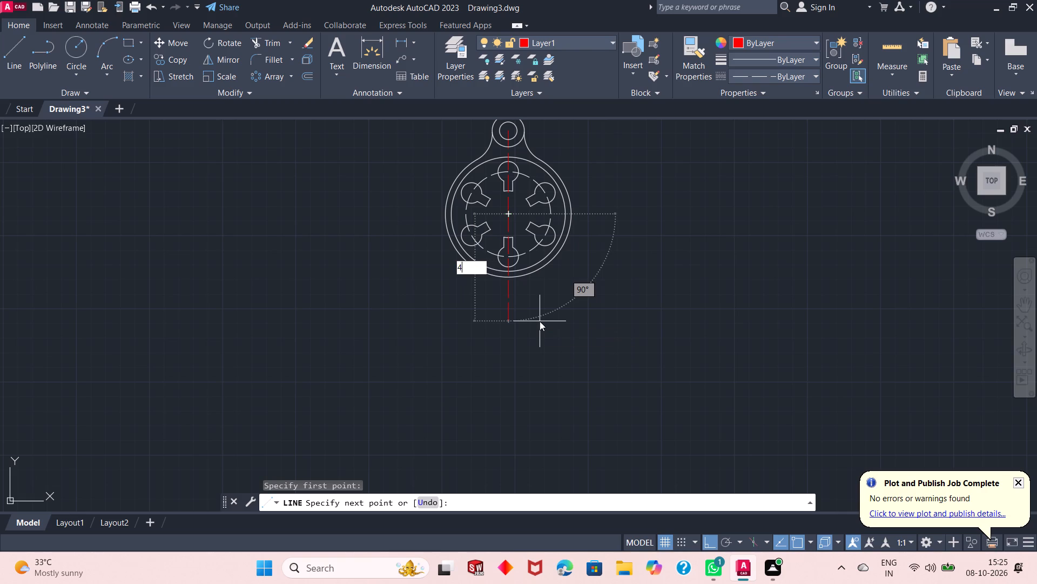
pyautogui.press('Return')
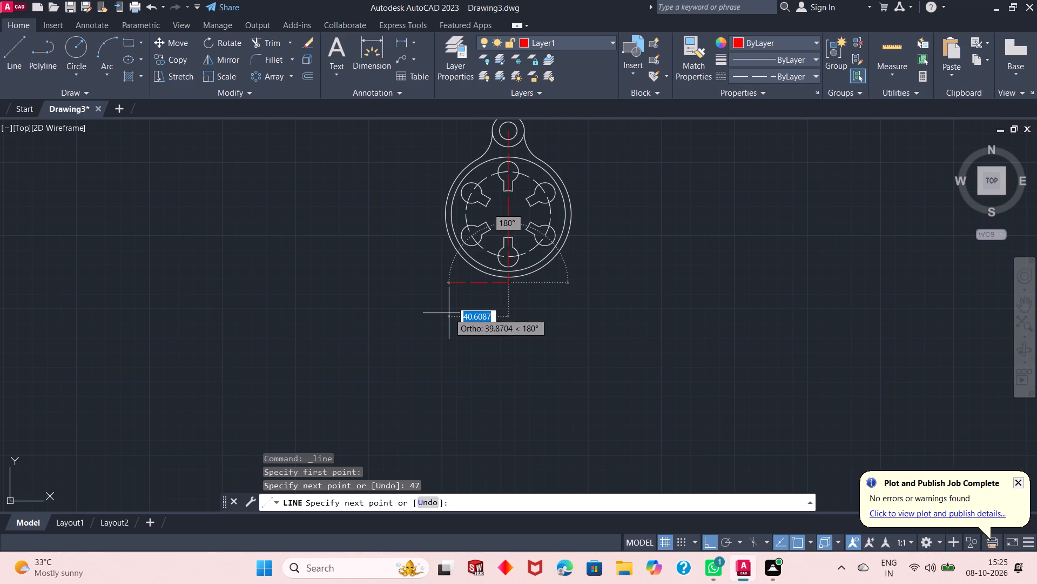
pyautogui.write('45')
pyautogui.press('Return')
pyautogui.rightClick(449, 313)
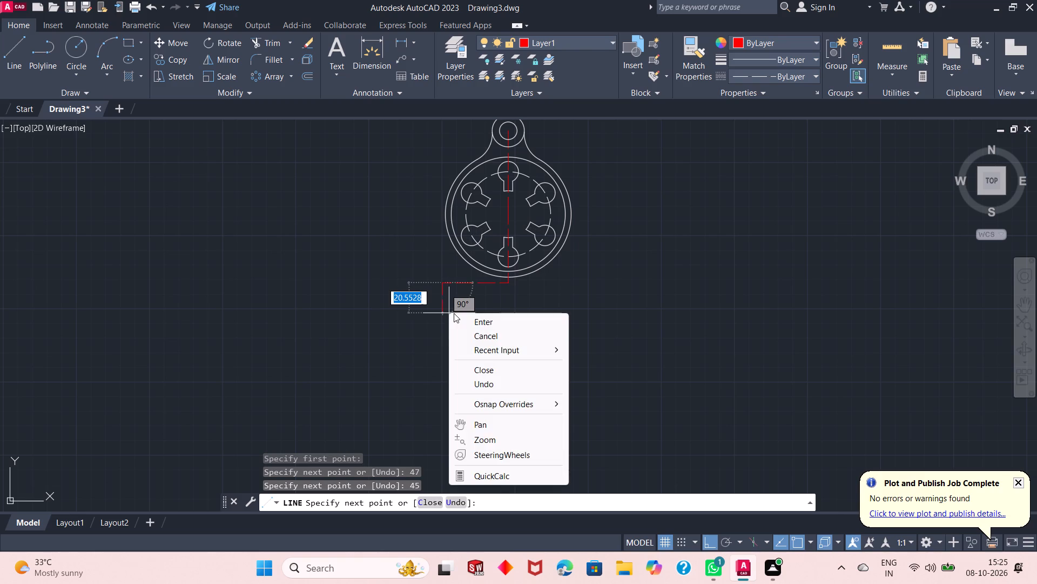
pyautogui.click(470, 322)
# Draw a 45-unit horizontal centre line to the right from the lower end of the vertical centre line.
pyautogui.rightClick(470, 322)
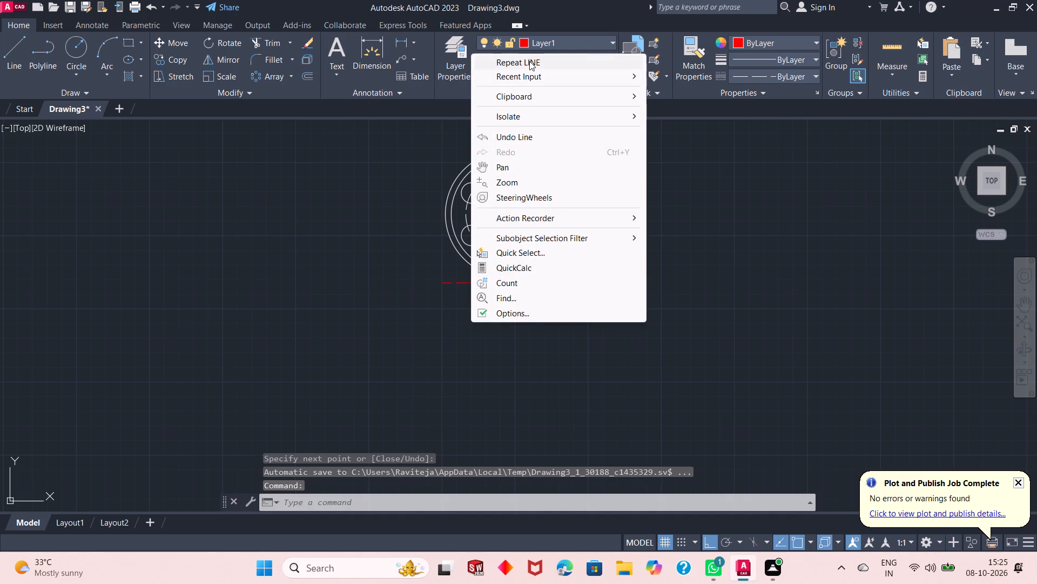
pyautogui.click(529, 61)
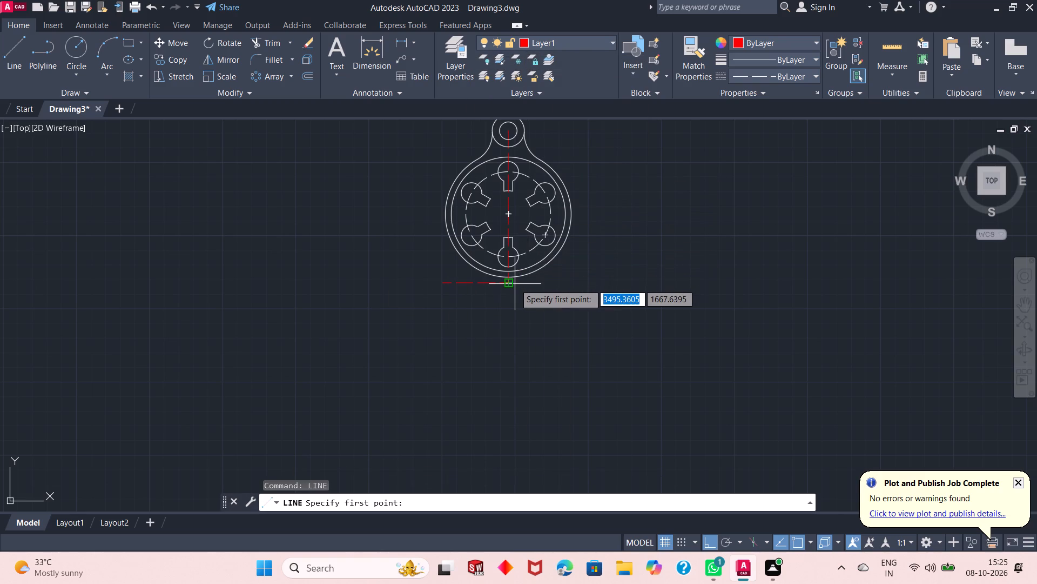
pyautogui.click(508, 286)
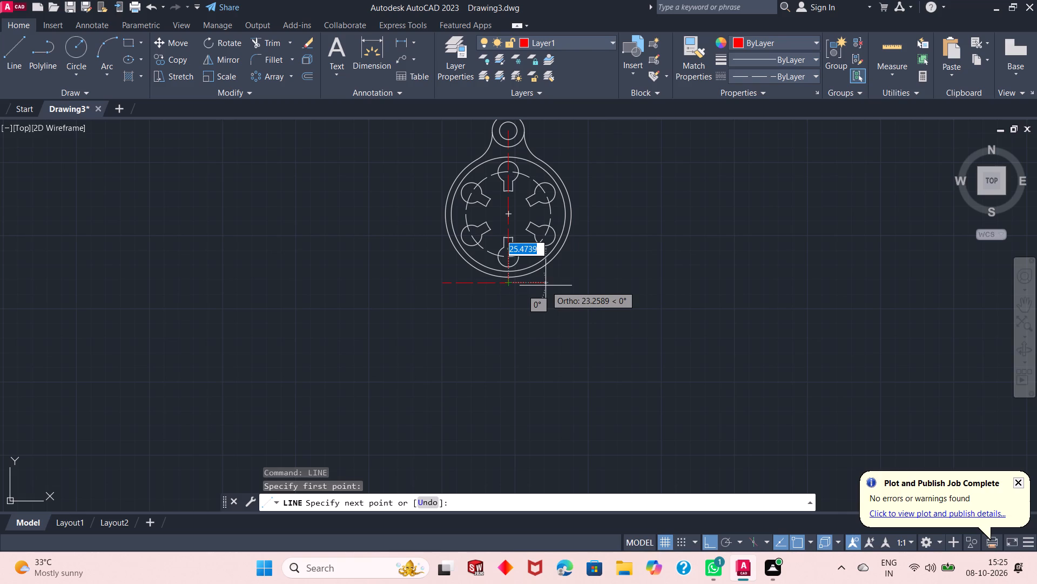
pyautogui.write('45')
pyautogui.press('Return')
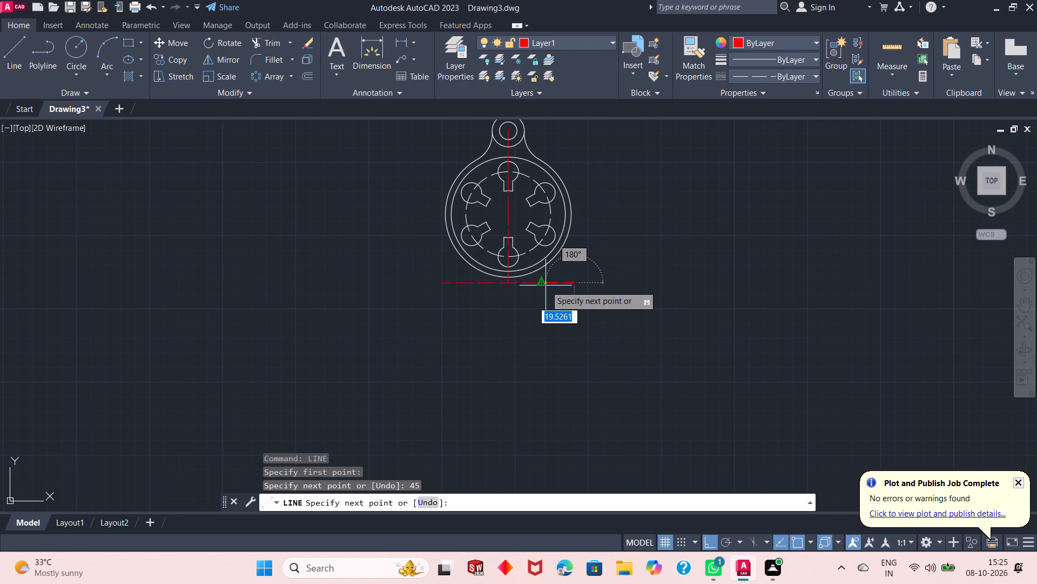
pyautogui.rightClick(645, 242)
pyautogui.click(695, 253)
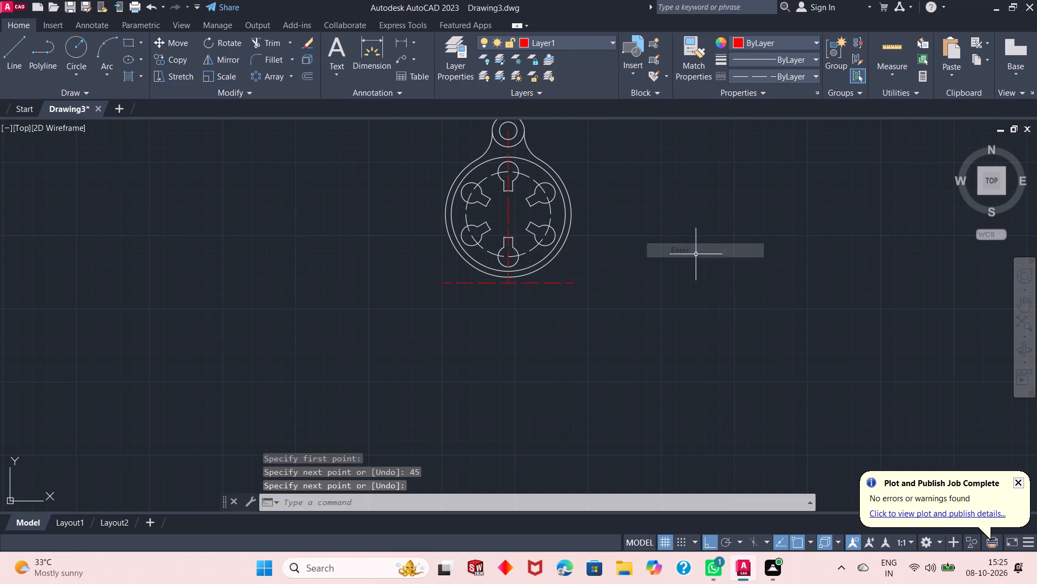
# On layer 0, draw a circle of radius 18 centred on each end of the lower horizontal centre line.
pyautogui.scroll(-1, 600, 336)
pyautogui.scroll(1, 566, 322)
pyautogui.scroll(2, 524, 306)
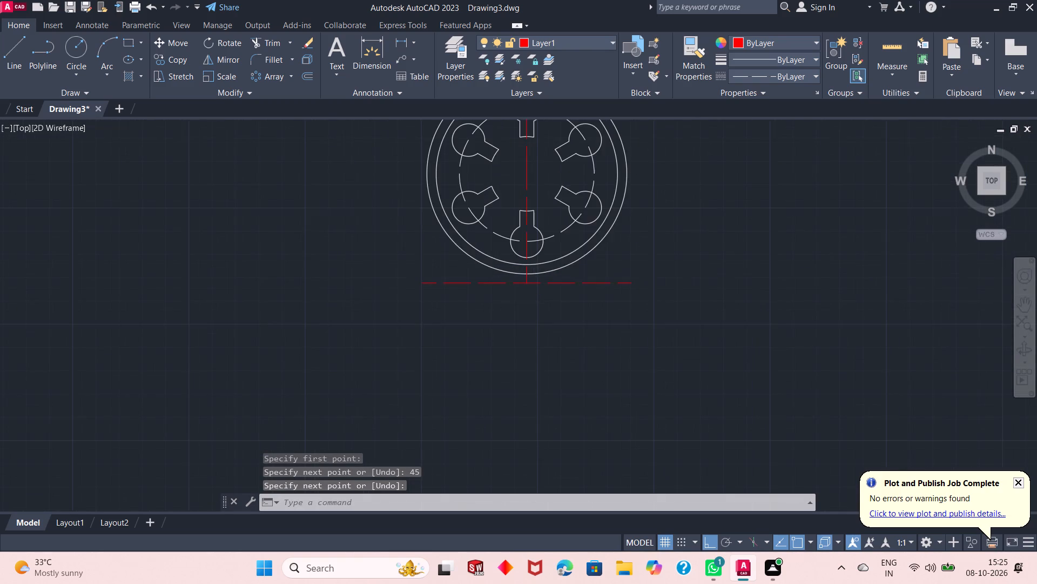
pyautogui.click(561, 43)
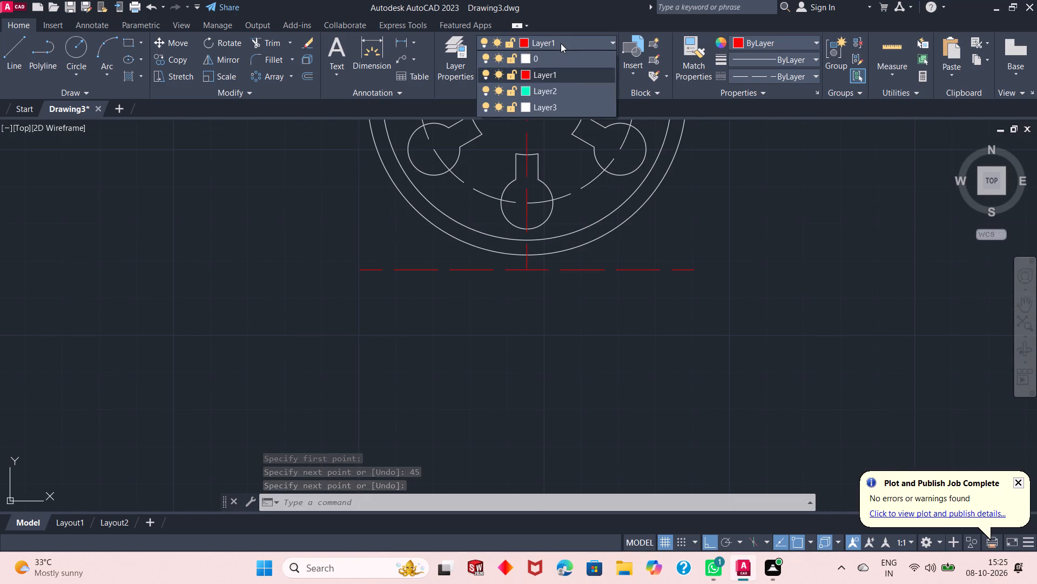
pyautogui.click(562, 55)
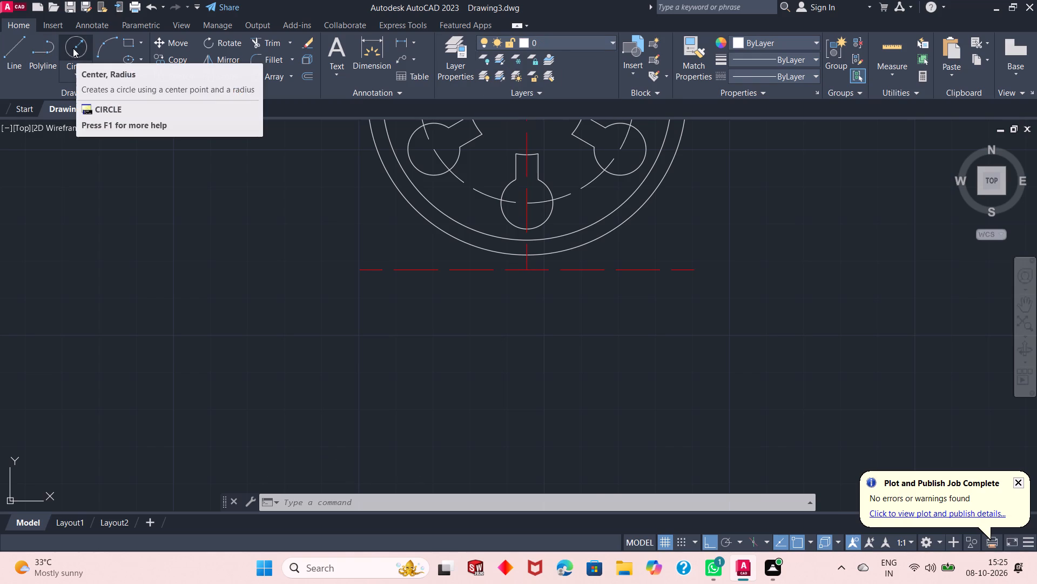
pyautogui.click(73, 48)
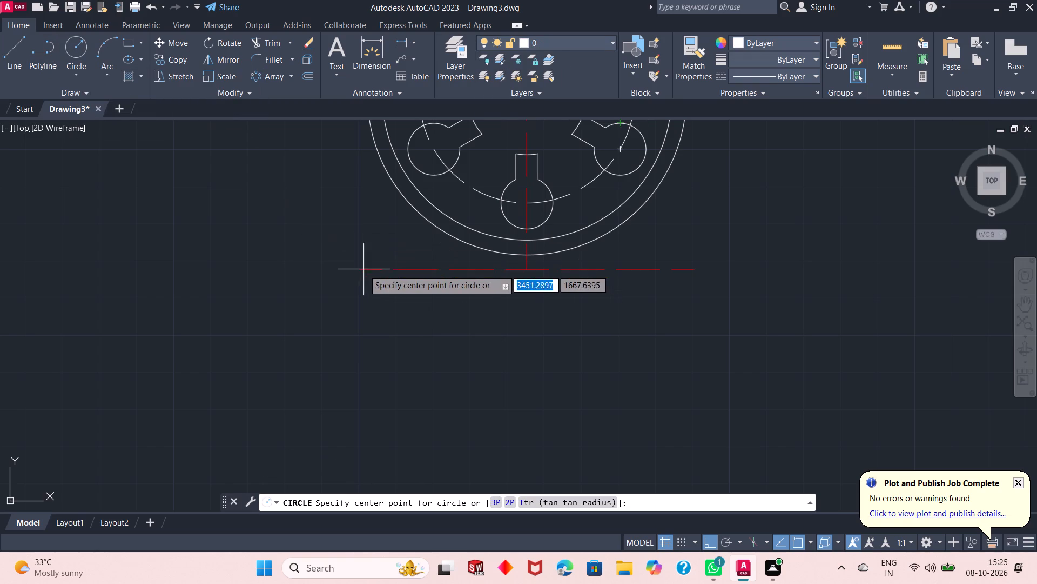
pyautogui.click(363, 270)
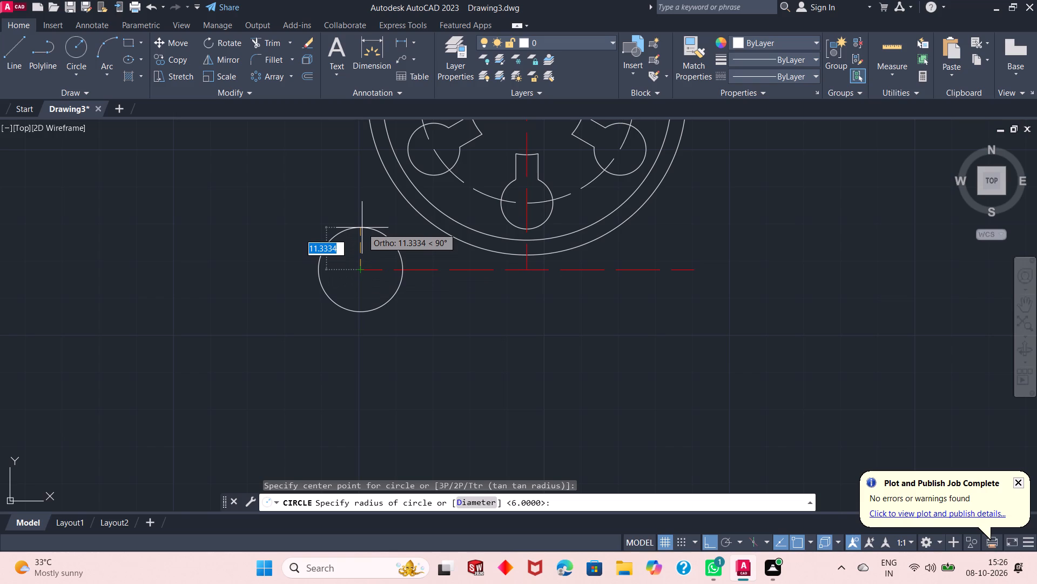
pyautogui.write('18')
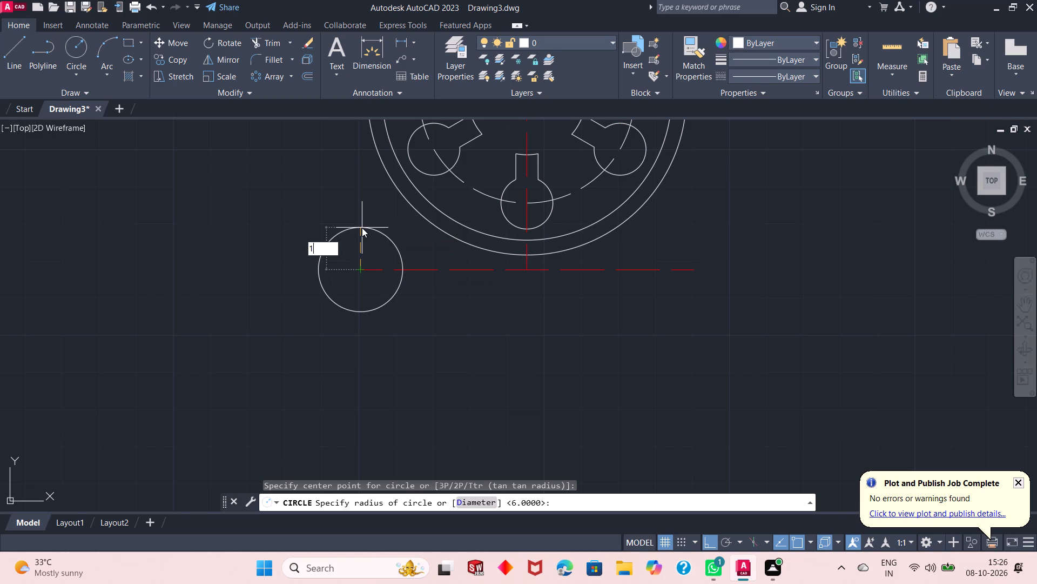
pyautogui.press('Return')
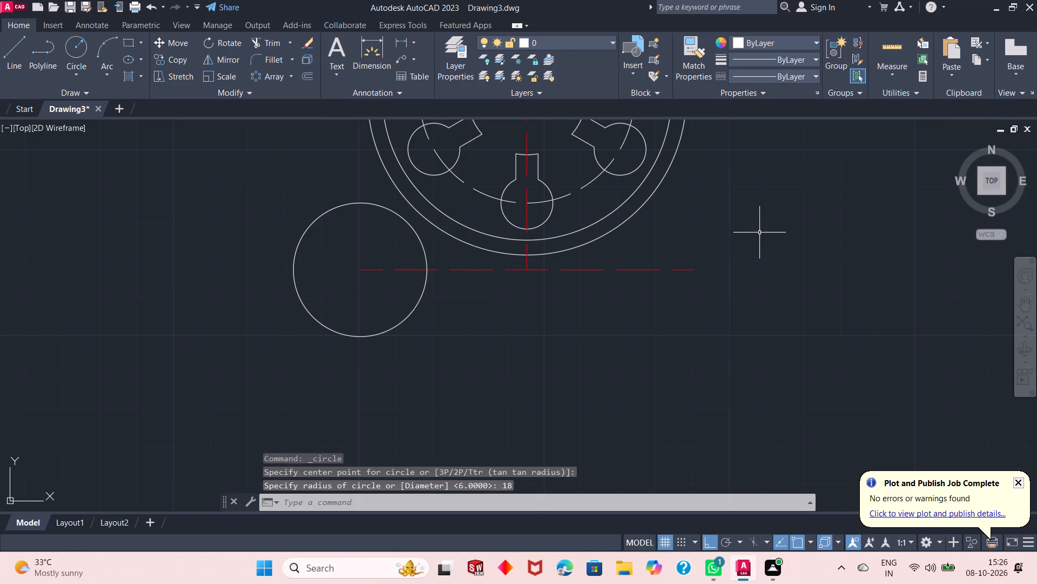
pyautogui.rightClick(728, 228)
pyautogui.click(738, 234)
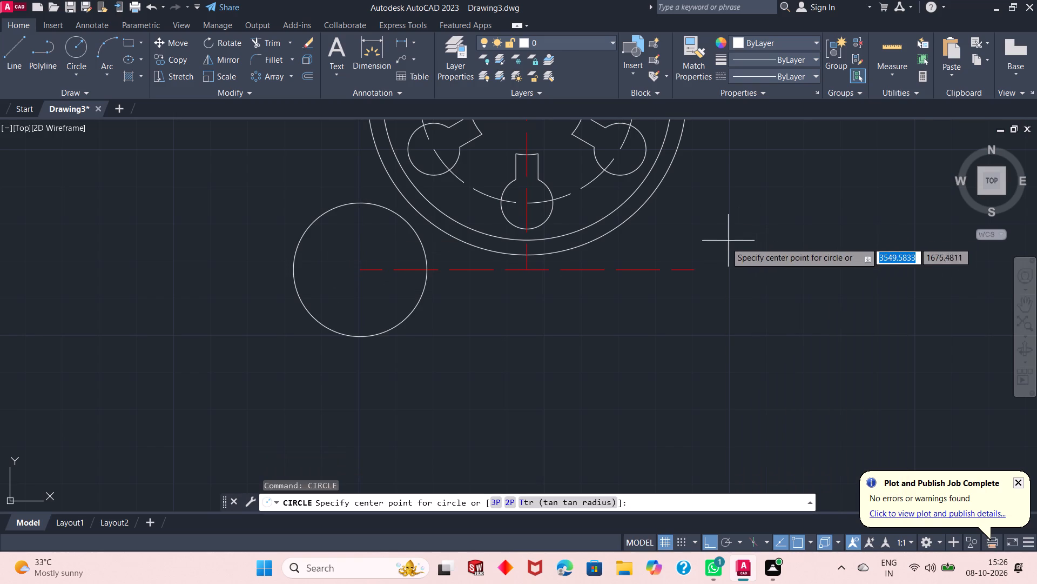
pyautogui.click(691, 267)
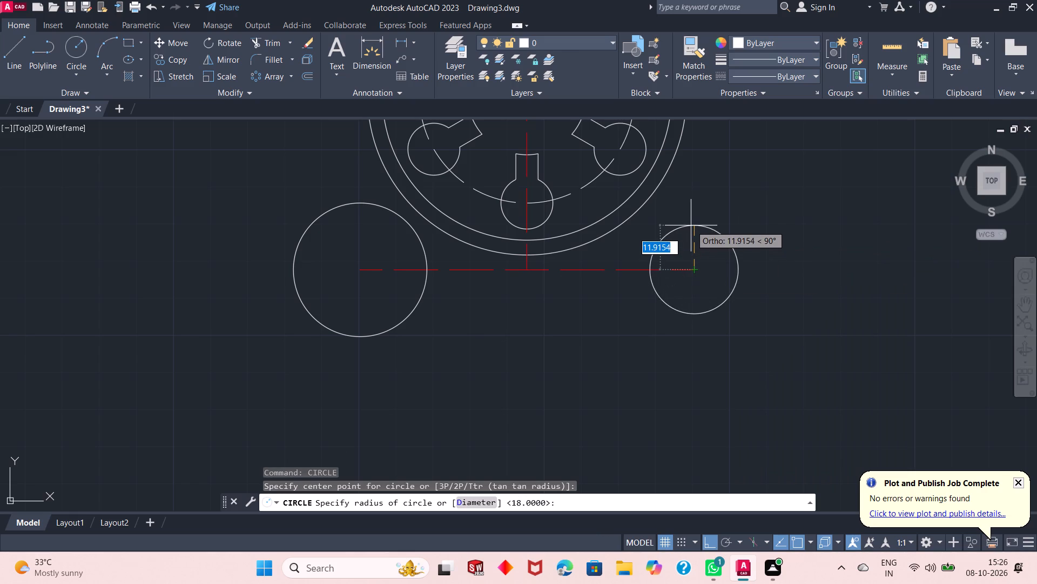
pyautogui.write('18')
pyautogui.press('Return')
# Draw a concentric circle of radius 9 inside each of the two radius 18 circles.
pyautogui.rightClick(708, 165)
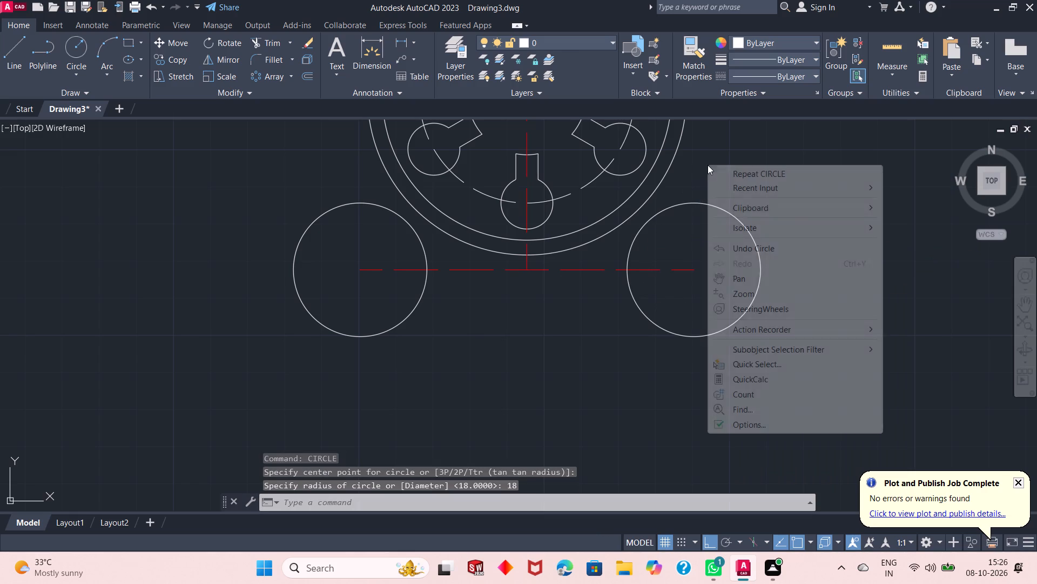
pyautogui.click(729, 174)
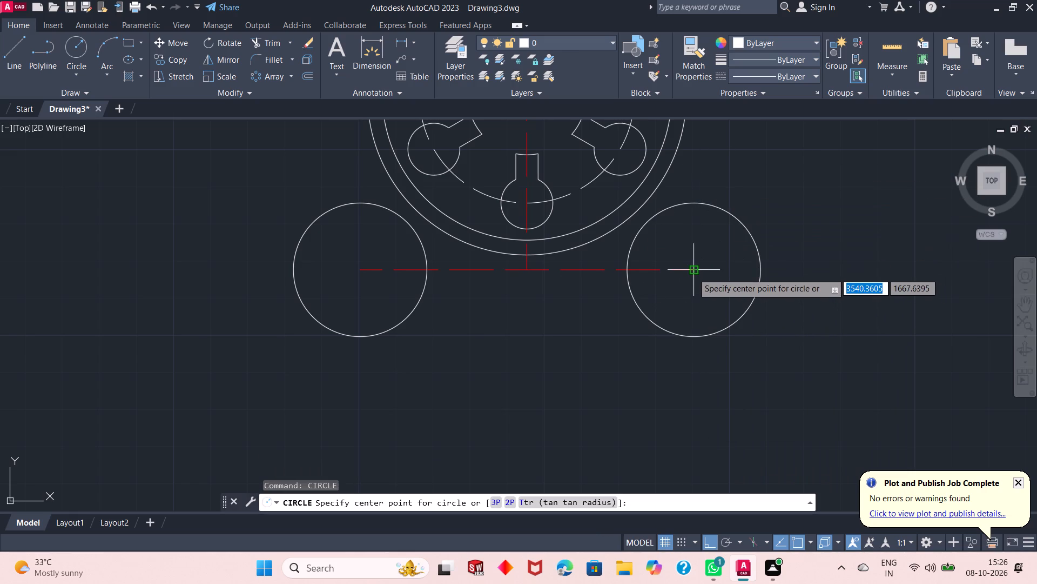
pyautogui.click(693, 273)
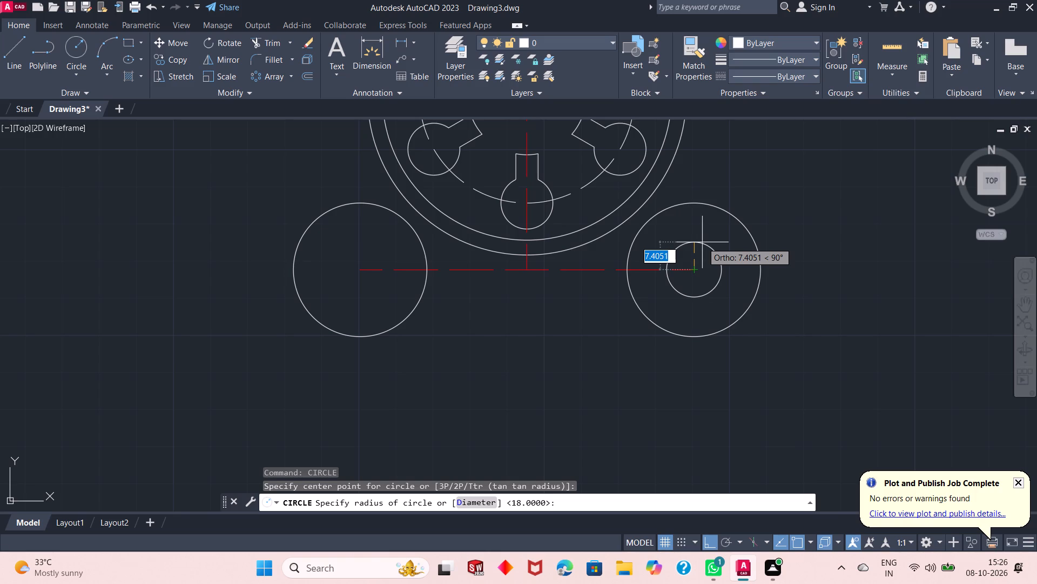
pyautogui.press('9')
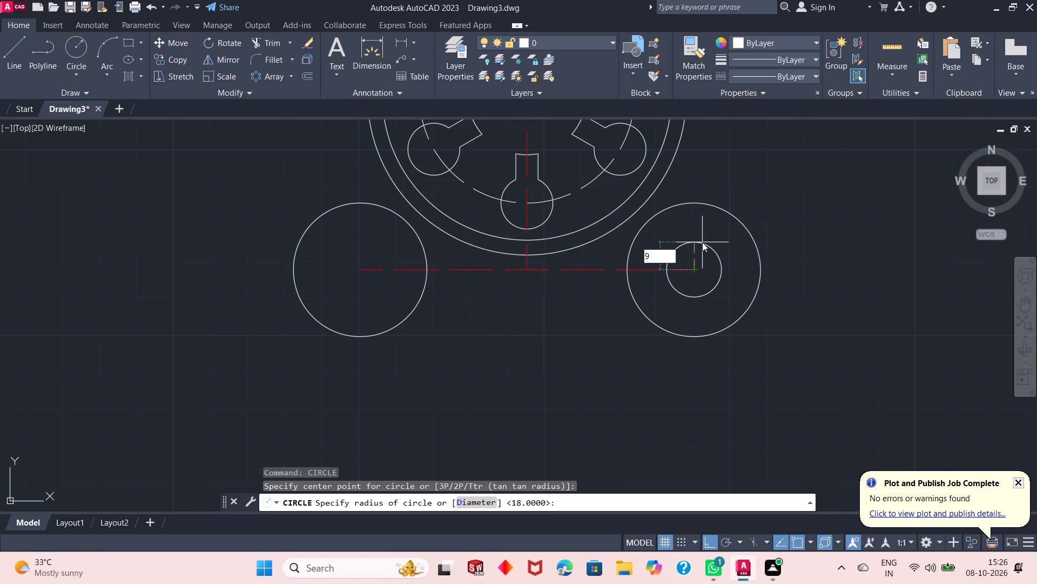
pyautogui.press('Return')
pyautogui.rightClick(702, 242)
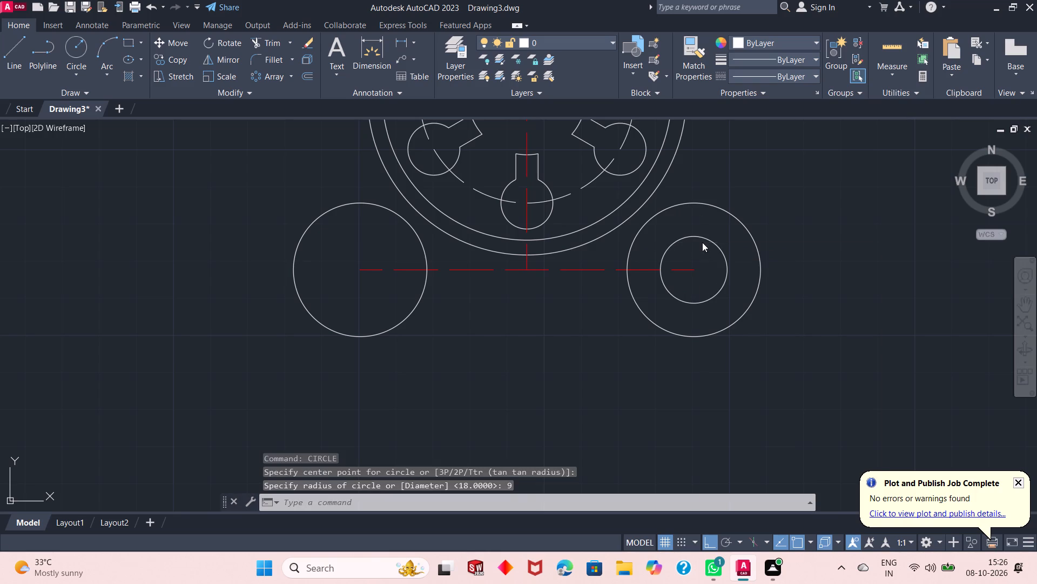
pyautogui.click(726, 254)
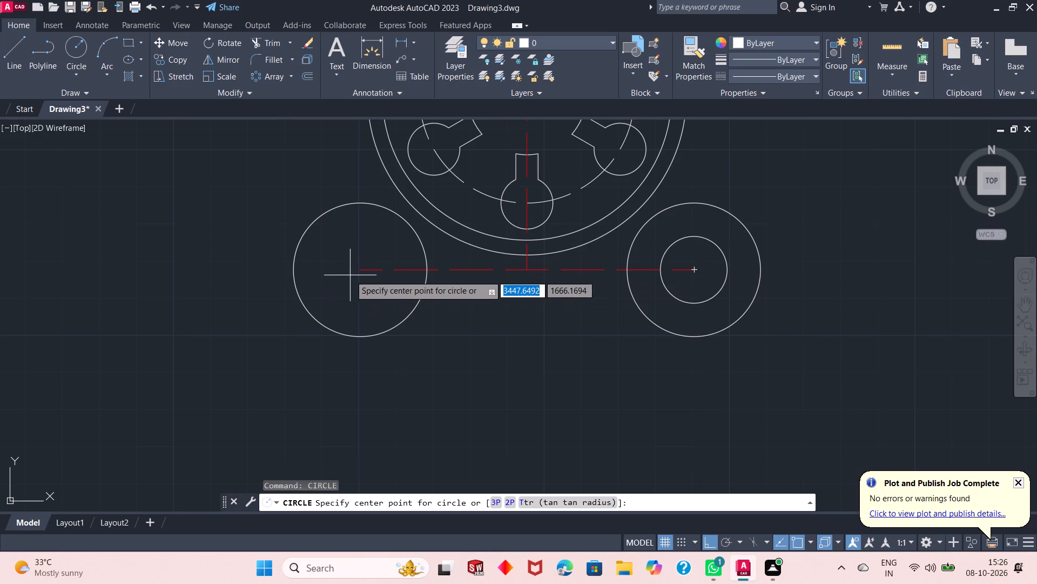
pyautogui.click(359, 270)
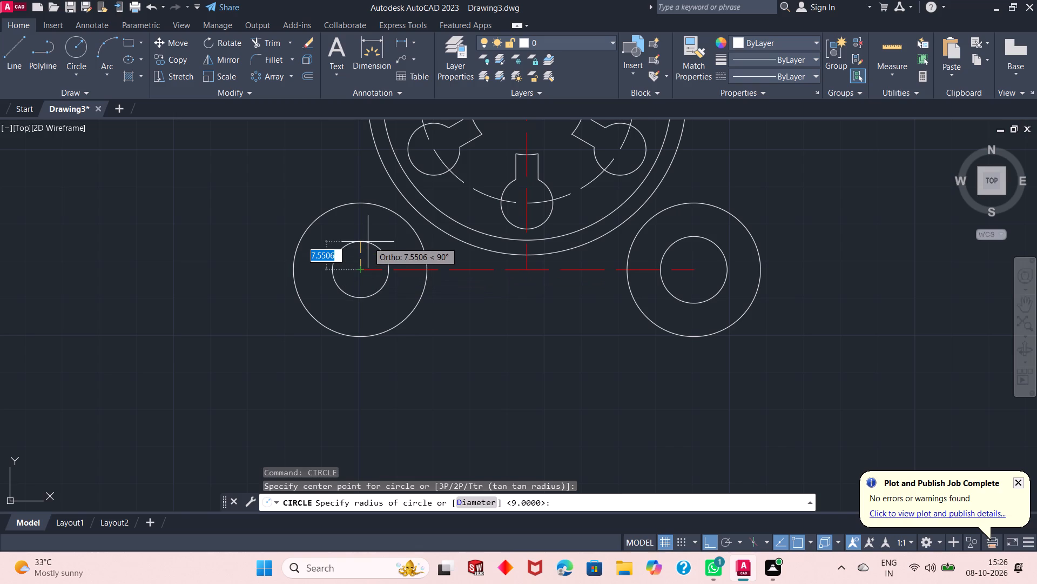
pyautogui.press('9')
pyautogui.press('Return')
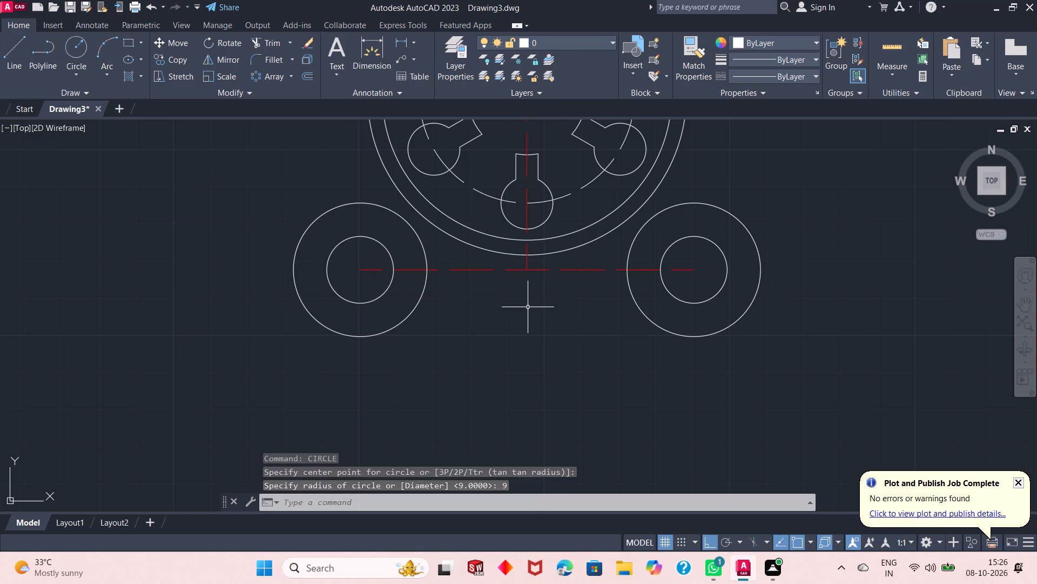
# Fillet the two lower lugs' radius 18 outer circles together with a radius 40 arc along their undersides.
pyautogui.click(263, 63)
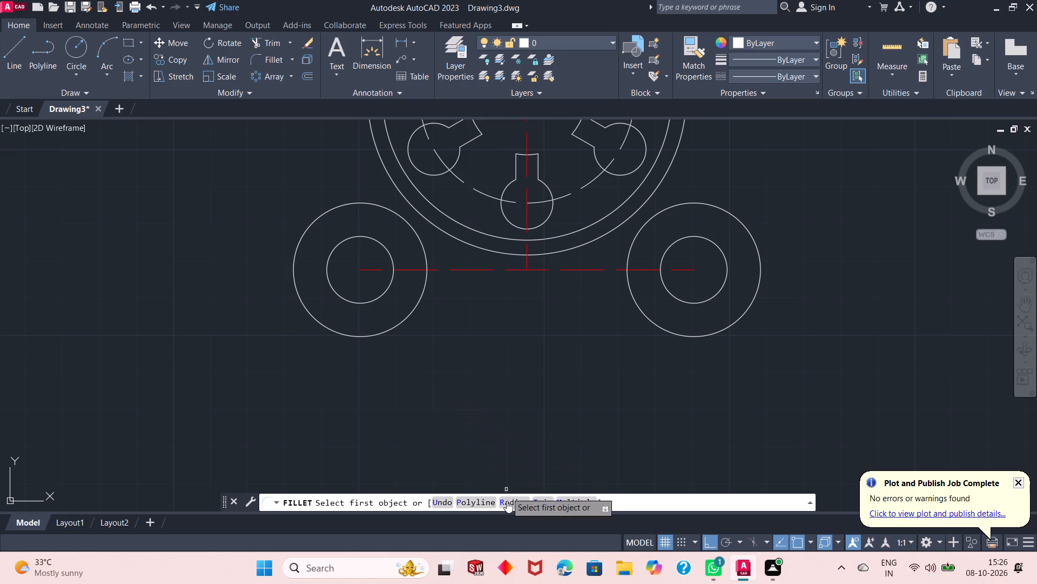
pyautogui.click(509, 502)
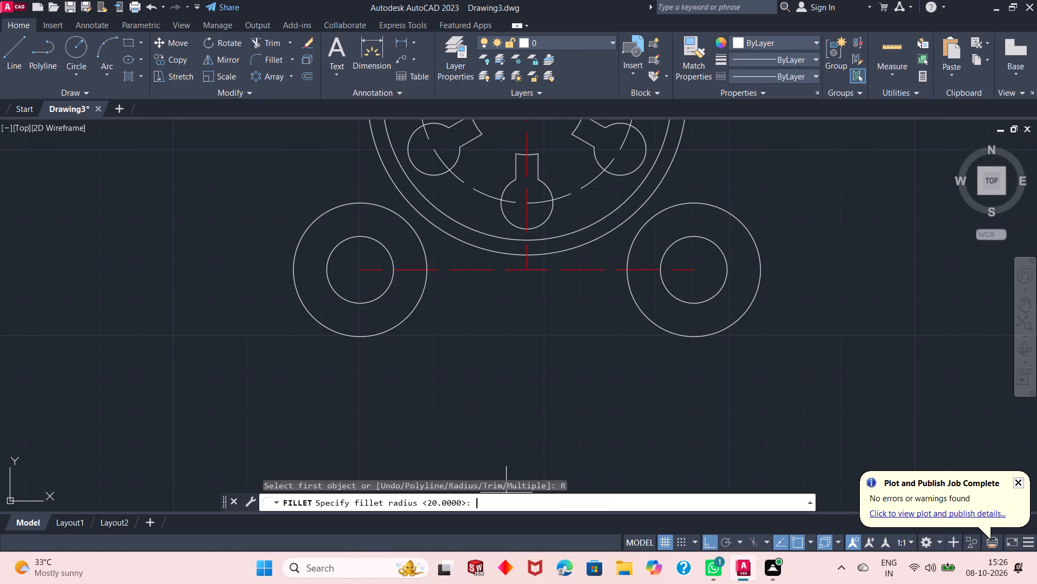
pyautogui.write('40')
pyautogui.press('Return')
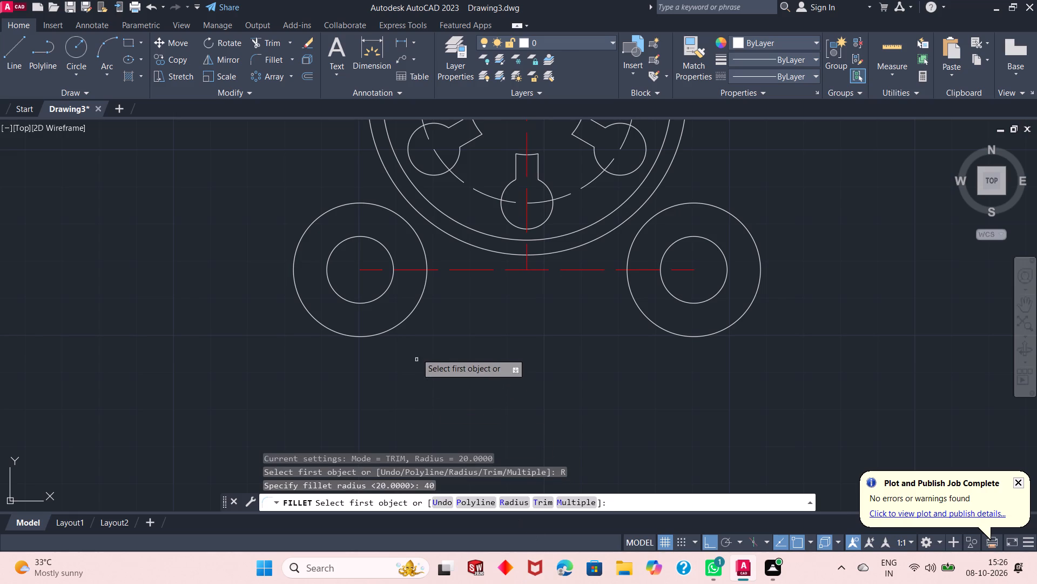
pyautogui.click(398, 327)
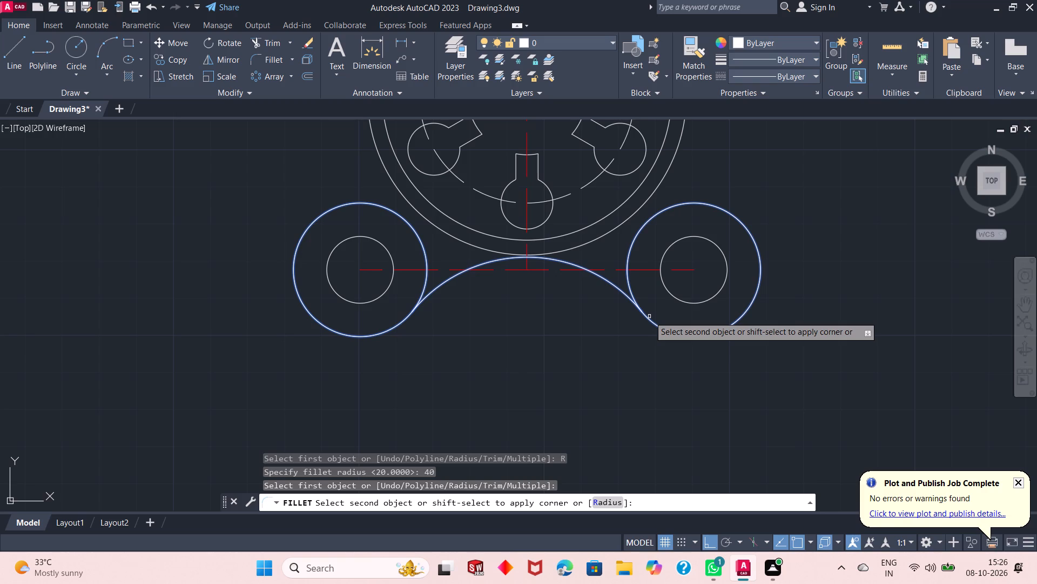
pyautogui.click(649, 316)
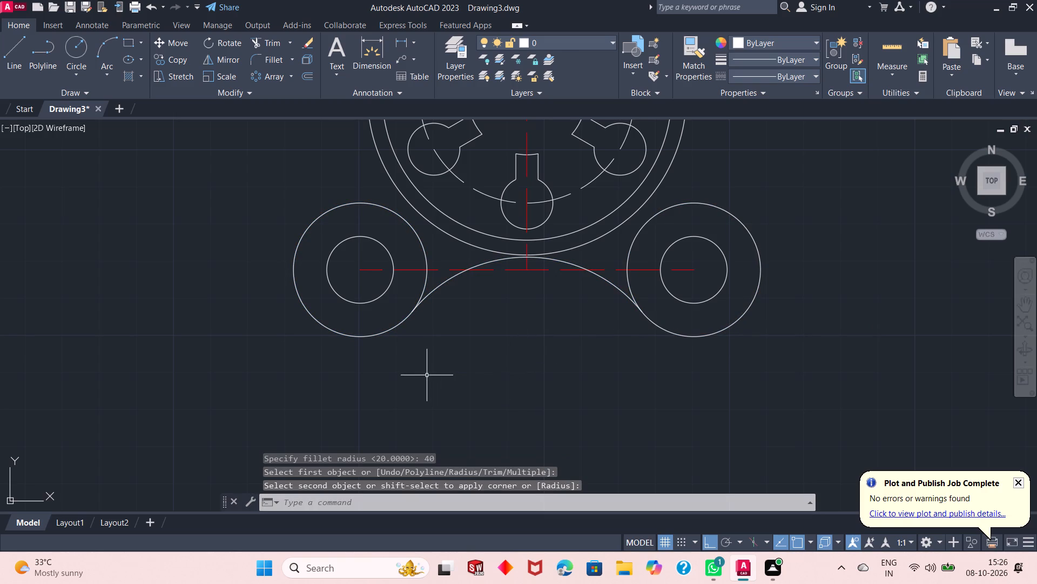
# Fillet the flange's large outer circle to the lower-left lug's outer circle with radius 20.
pyautogui.scroll(-1, 542, 354)
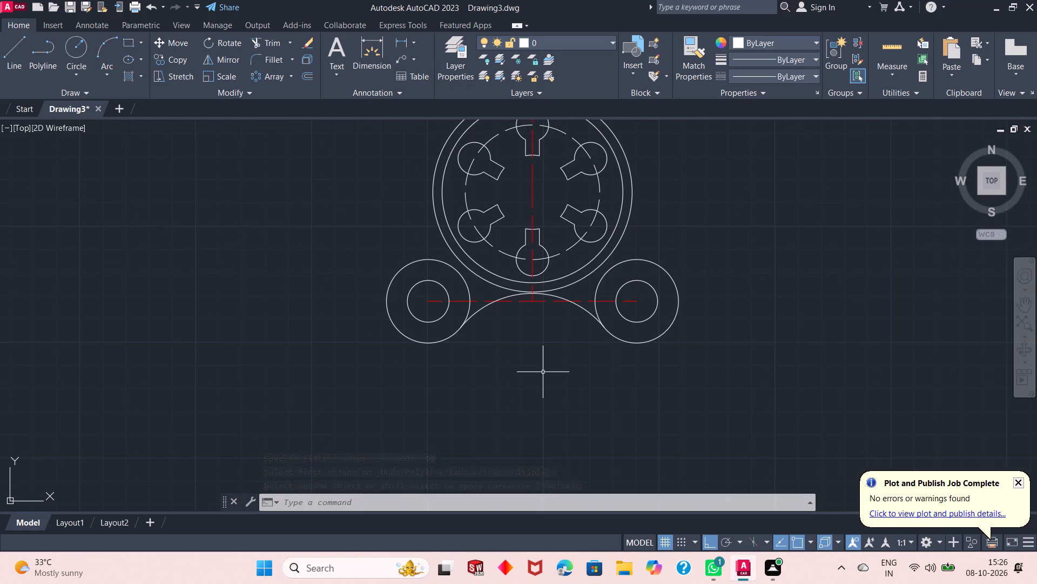
pyautogui.scroll(-1, 543, 372)
pyautogui.scroll(2, 507, 315)
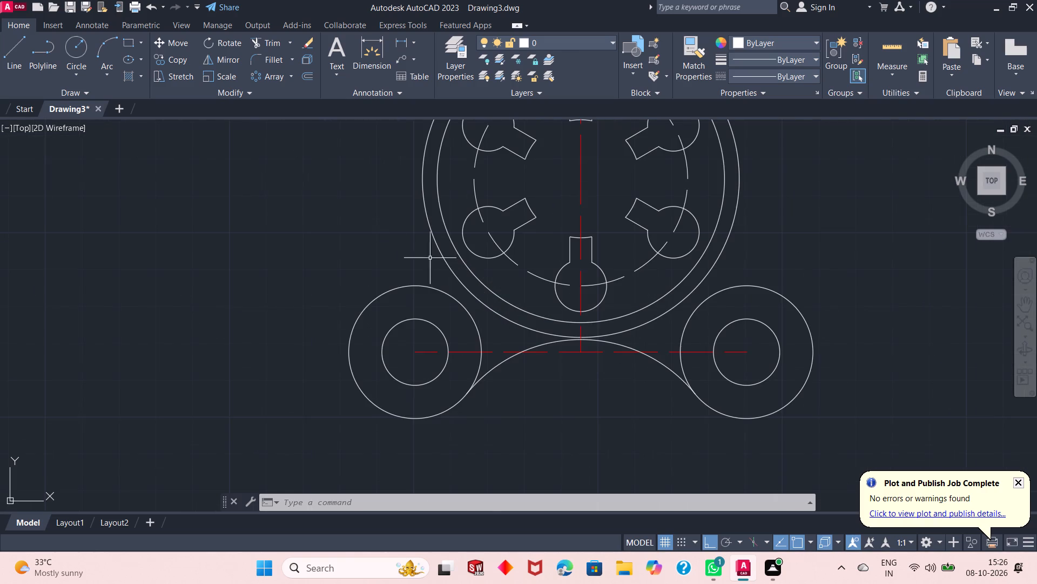
pyautogui.rightClick(252, 199)
pyautogui.click(277, 207)
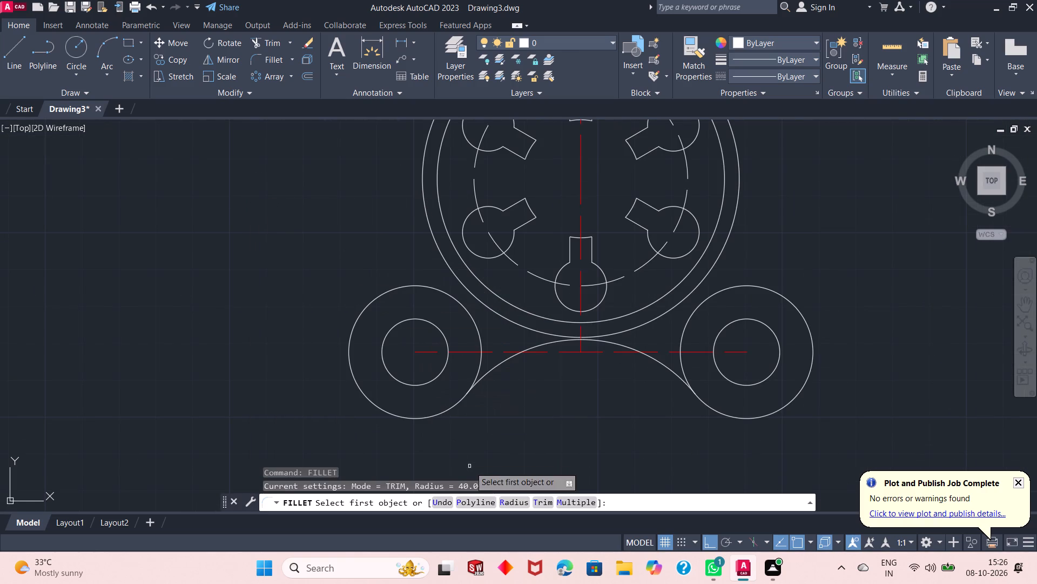
pyautogui.click(511, 501)
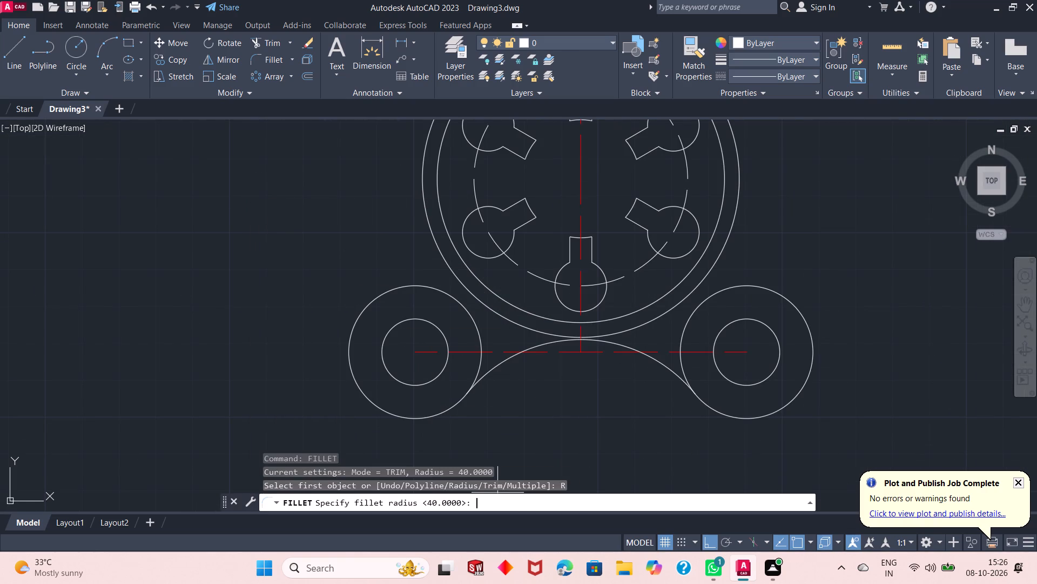
pyautogui.write('20')
pyautogui.press('Return')
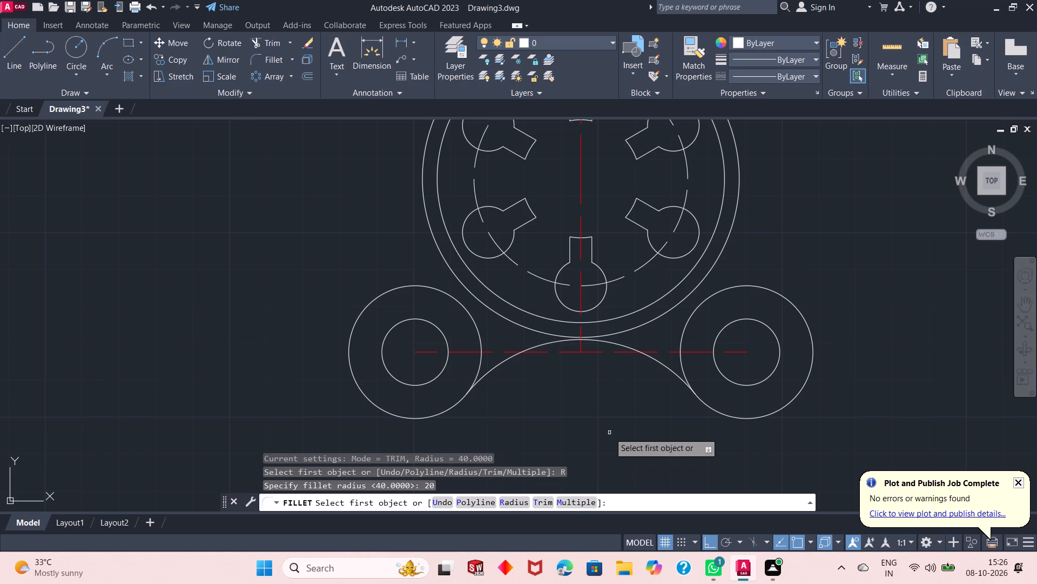
pyautogui.click(435, 242)
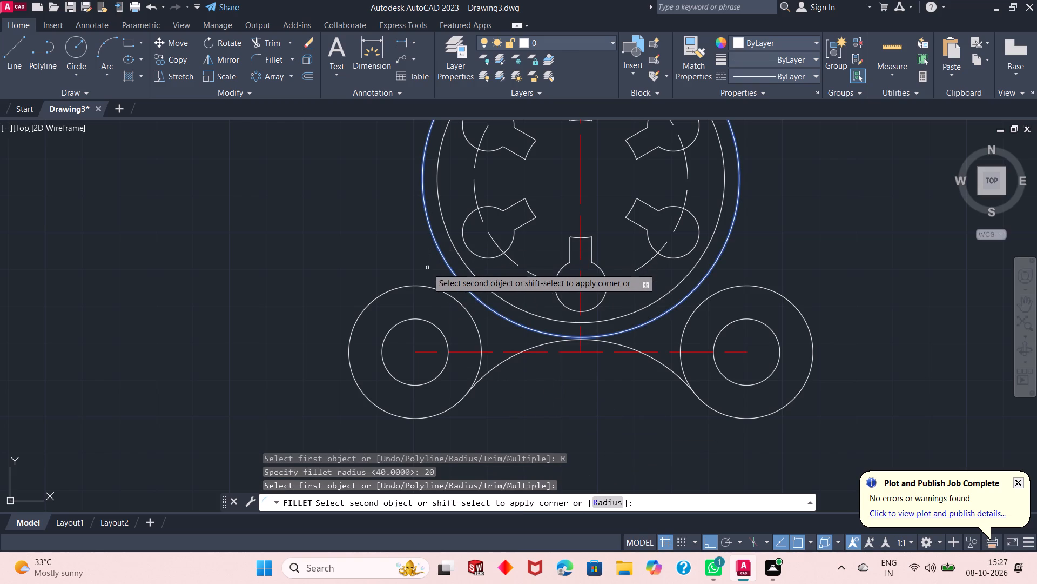
pyautogui.click(421, 284)
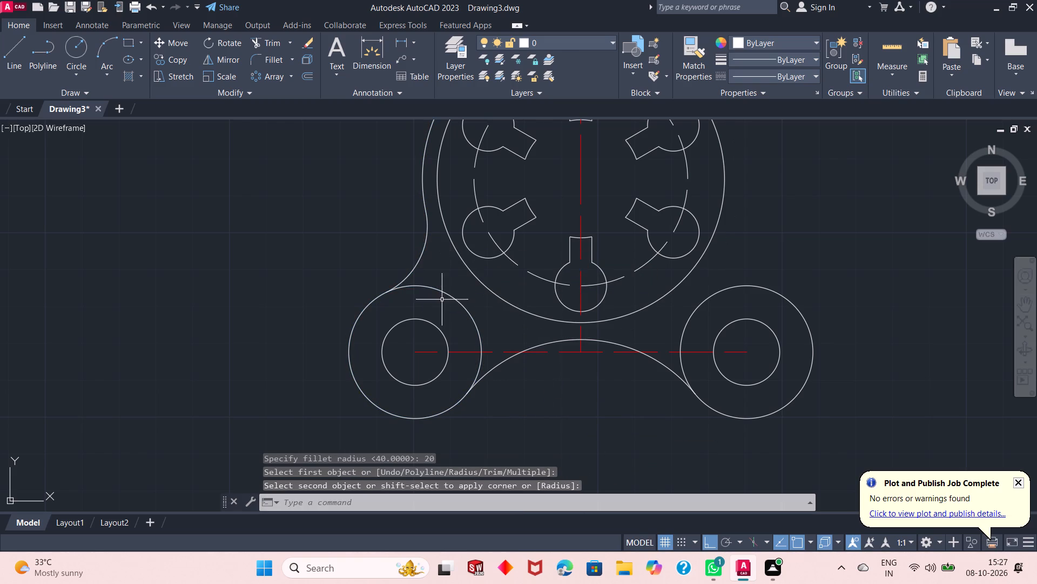
# Redraw the flange's outer circle at radius 43 from the central circle's centre, through the remaining outer arc.
pyautogui.scroll(-2, 535, 417)
pyautogui.scroll(1, 560, 329)
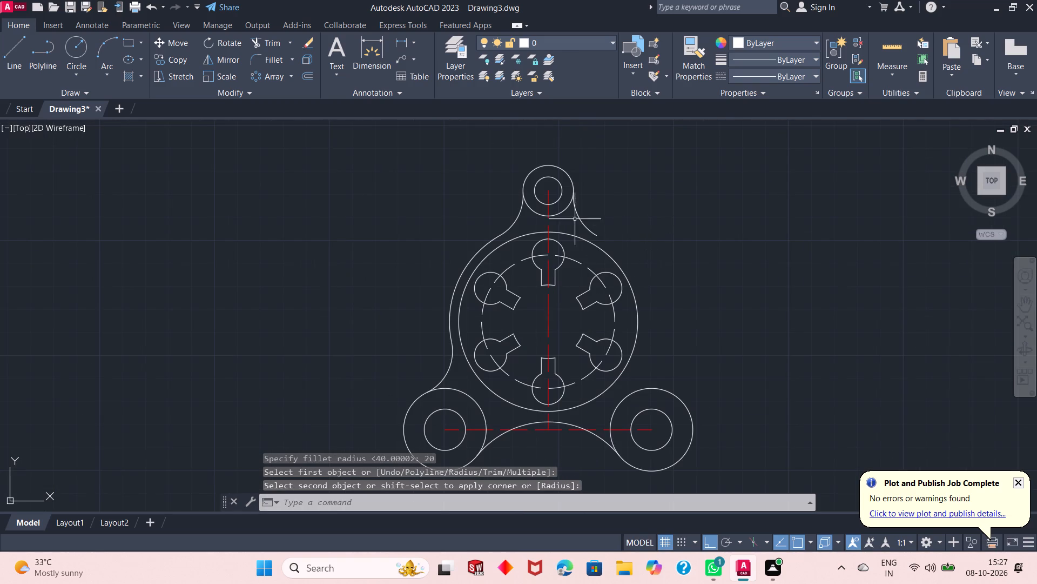
pyautogui.click(79, 48)
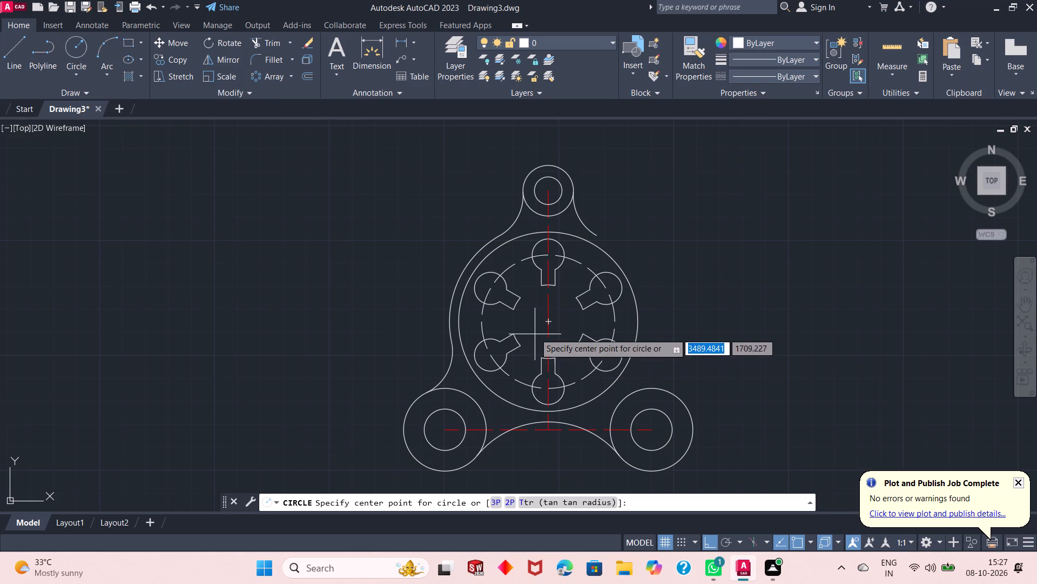
pyautogui.click(547, 324)
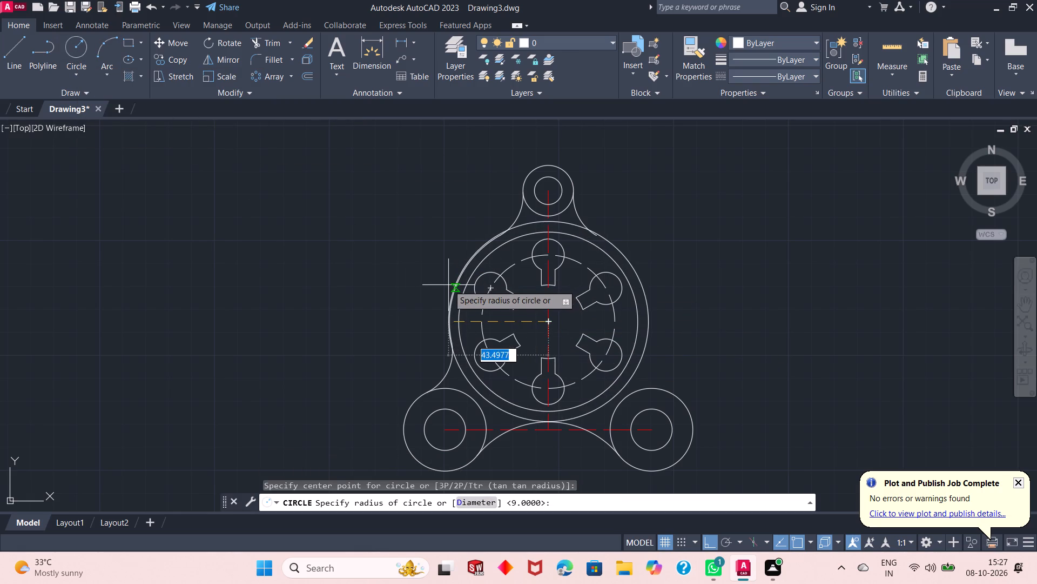
pyautogui.click(449, 320)
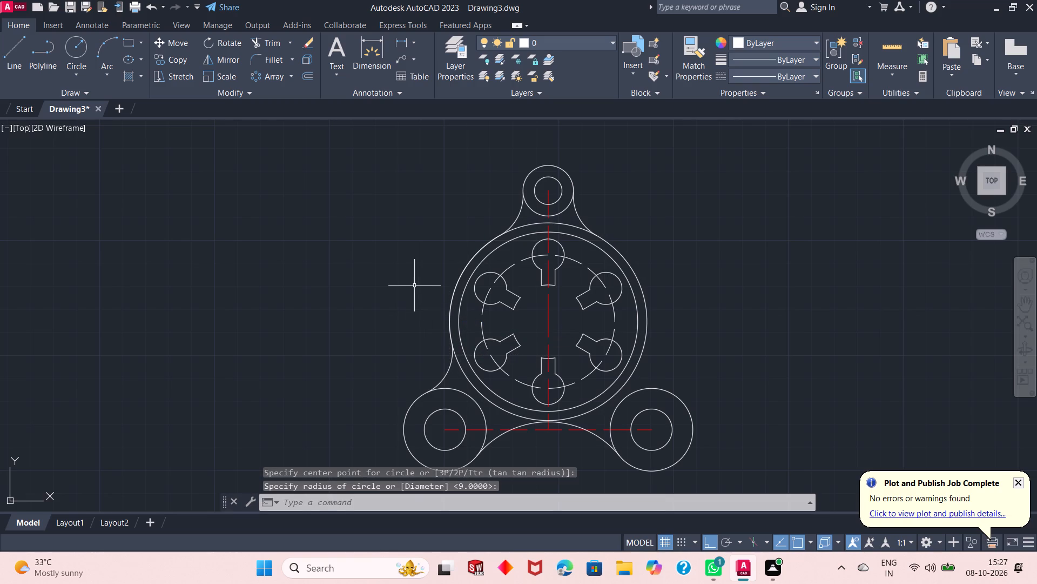
# Fillet the radius 43 circle to the lower-right lug's outer circle with radius 20.
pyautogui.click(271, 61)
pyautogui.click(508, 497)
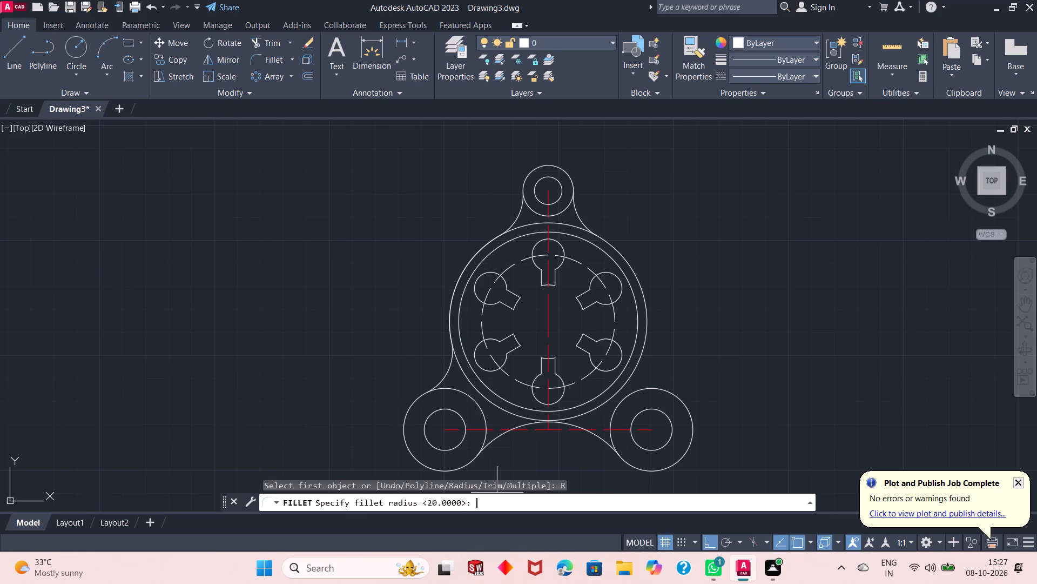
pyautogui.press('Return')
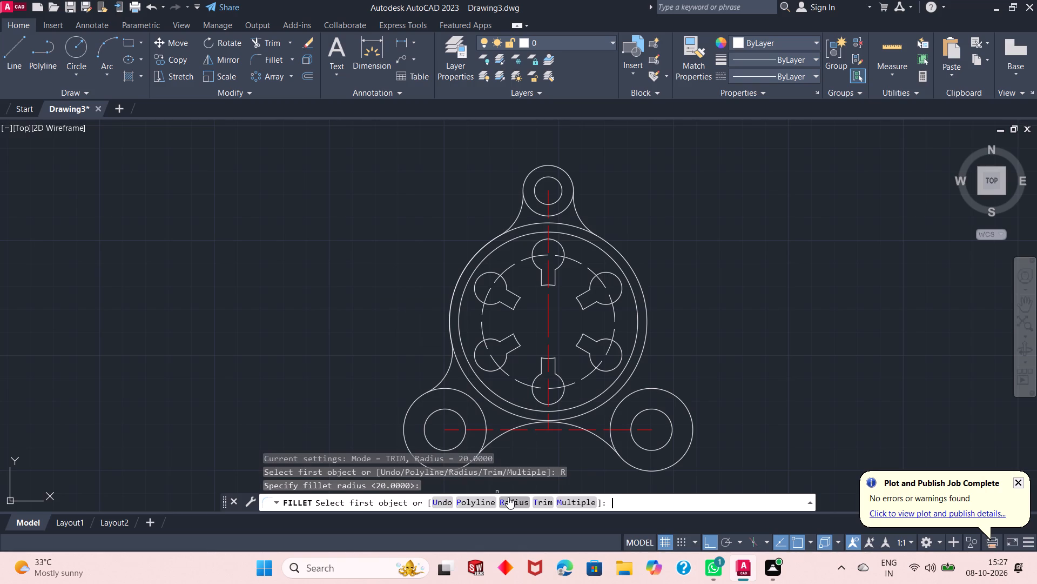
pyautogui.click(639, 357)
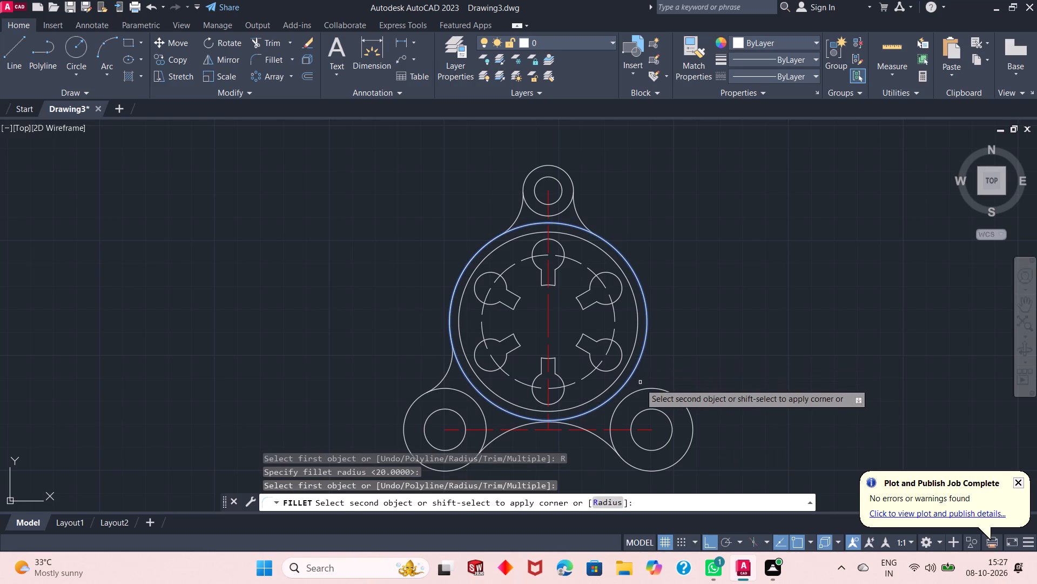
pyautogui.click(643, 389)
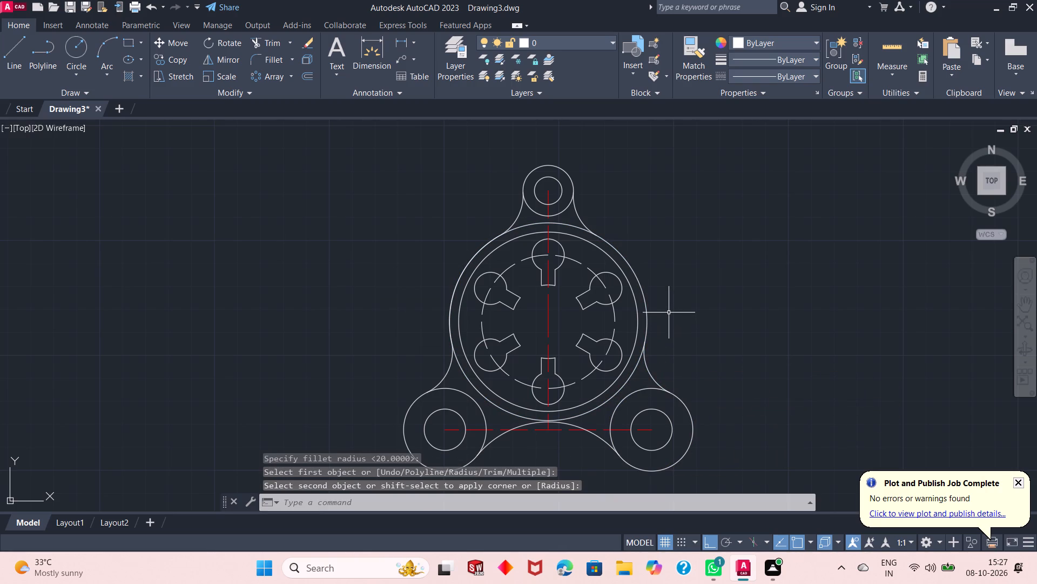
# Trim the radius 43 circle's portions between the lower fillets and under the upper lug, plus its overlapping left arc.
pyautogui.click(261, 40)
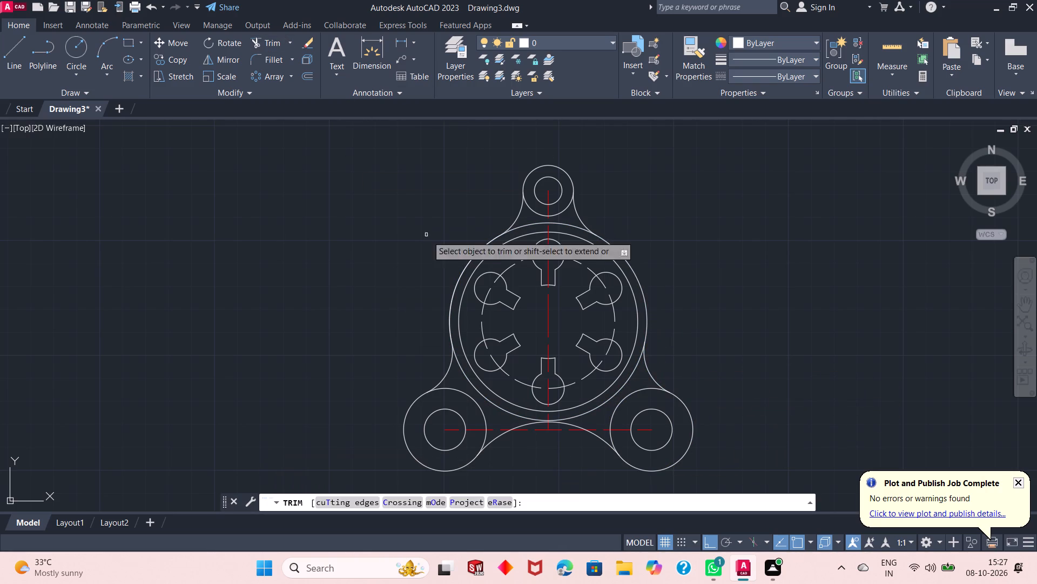
pyautogui.click(488, 403)
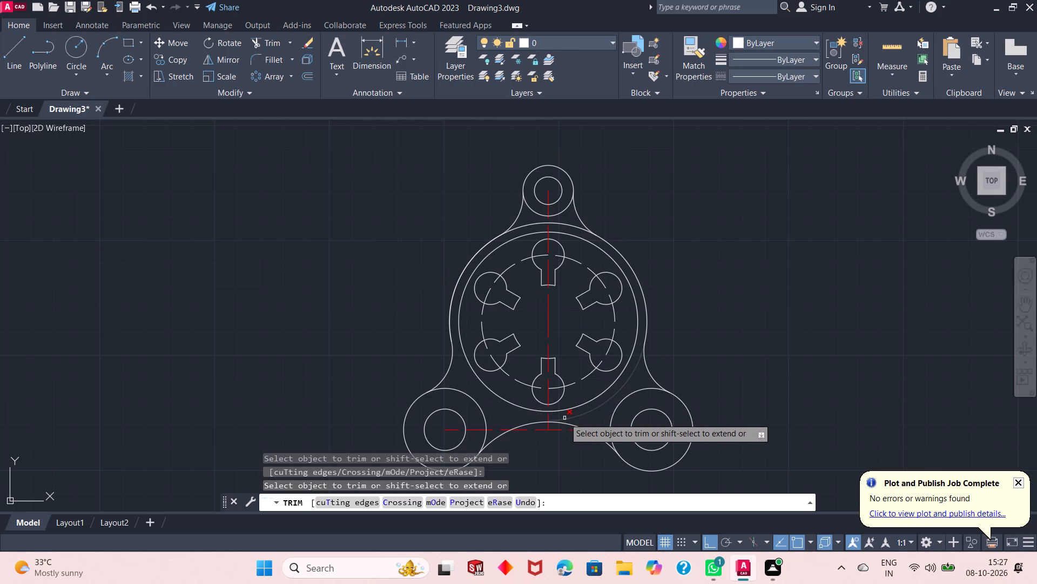
pyautogui.click(570, 418)
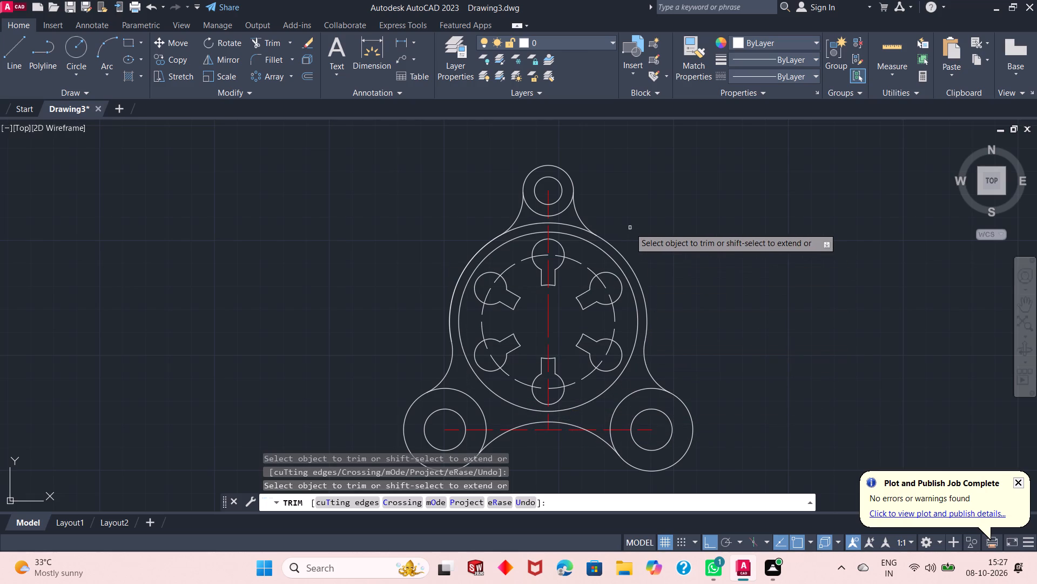
pyautogui.click(568, 223)
pyautogui.click(529, 225)
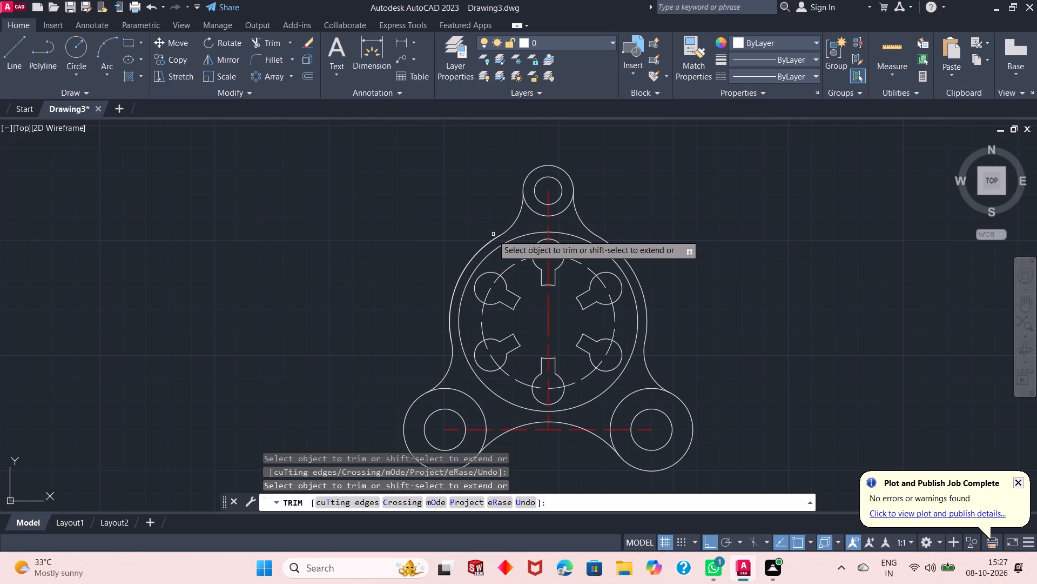
pyautogui.click(491, 238)
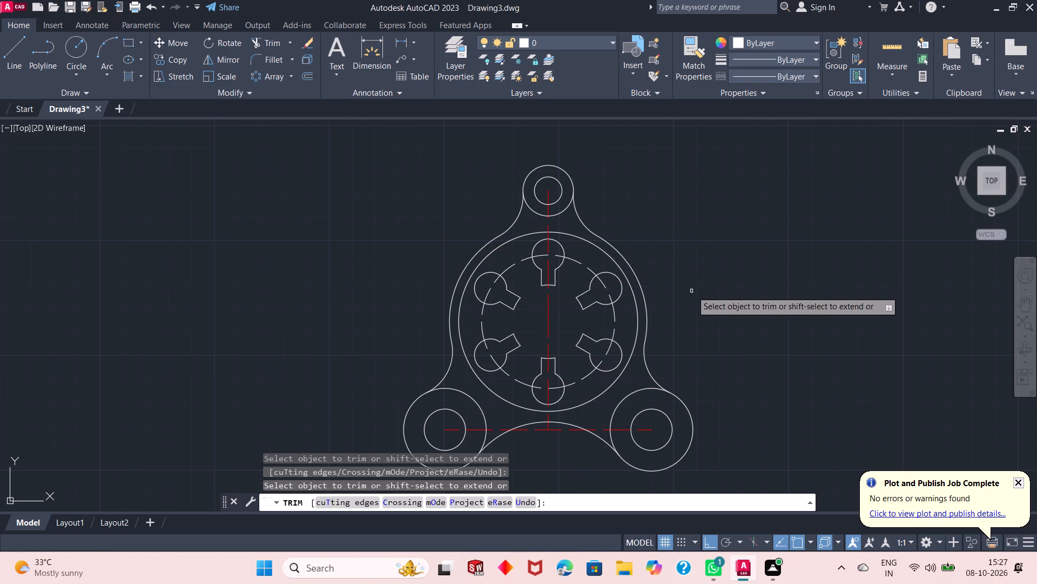
pyautogui.rightClick(651, 224)
pyautogui.click(671, 235)
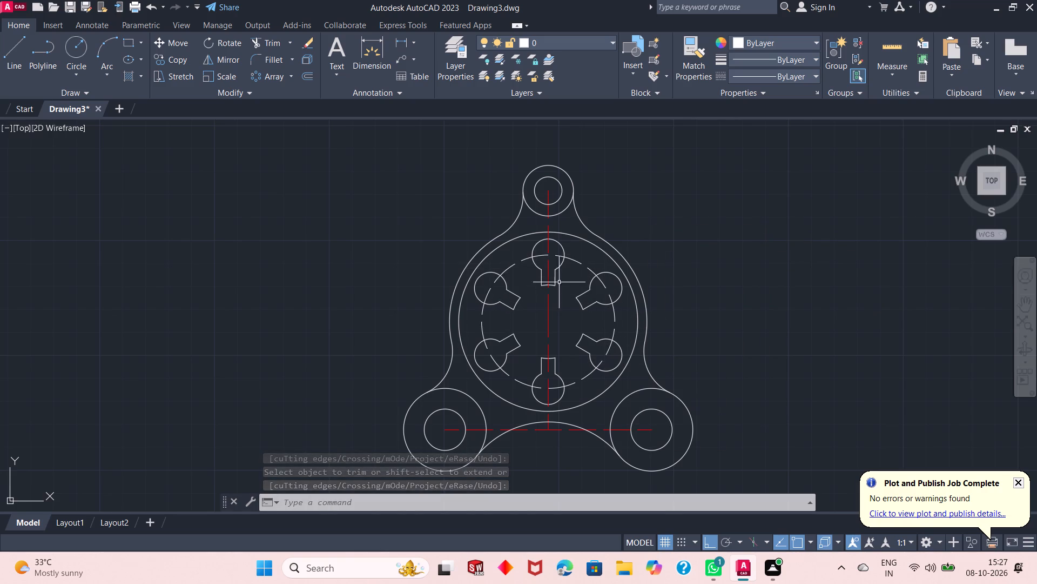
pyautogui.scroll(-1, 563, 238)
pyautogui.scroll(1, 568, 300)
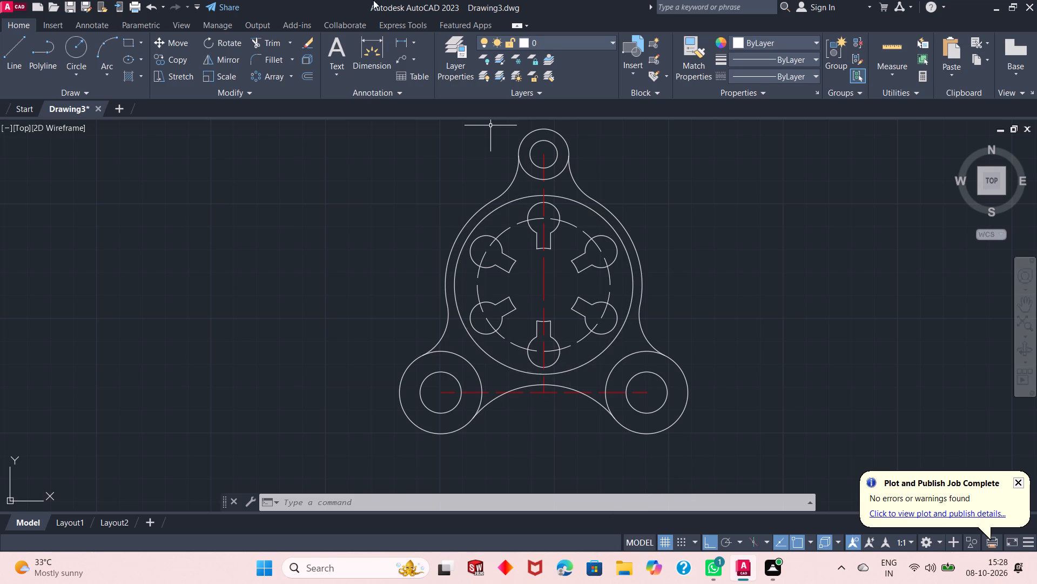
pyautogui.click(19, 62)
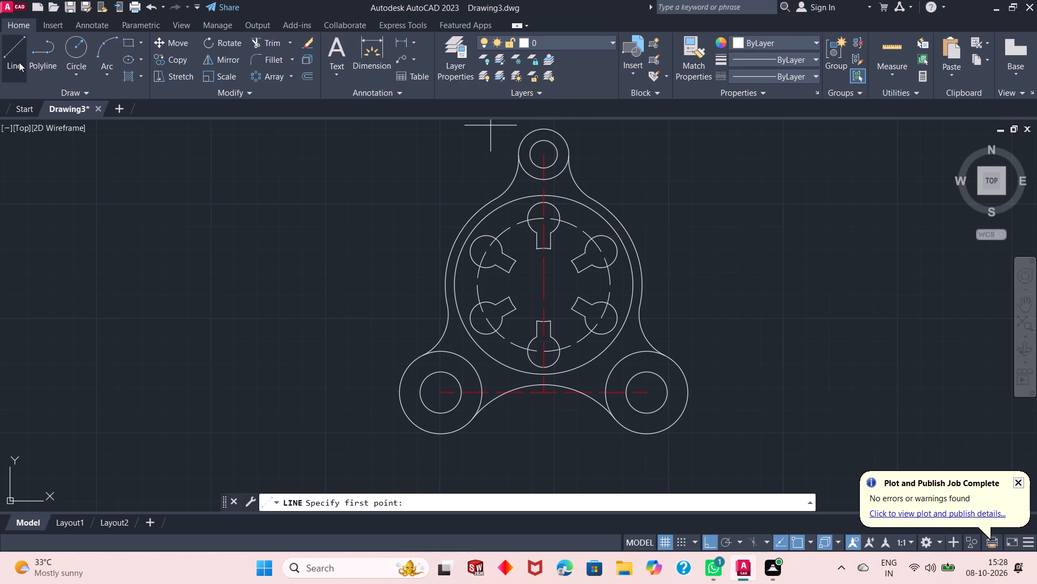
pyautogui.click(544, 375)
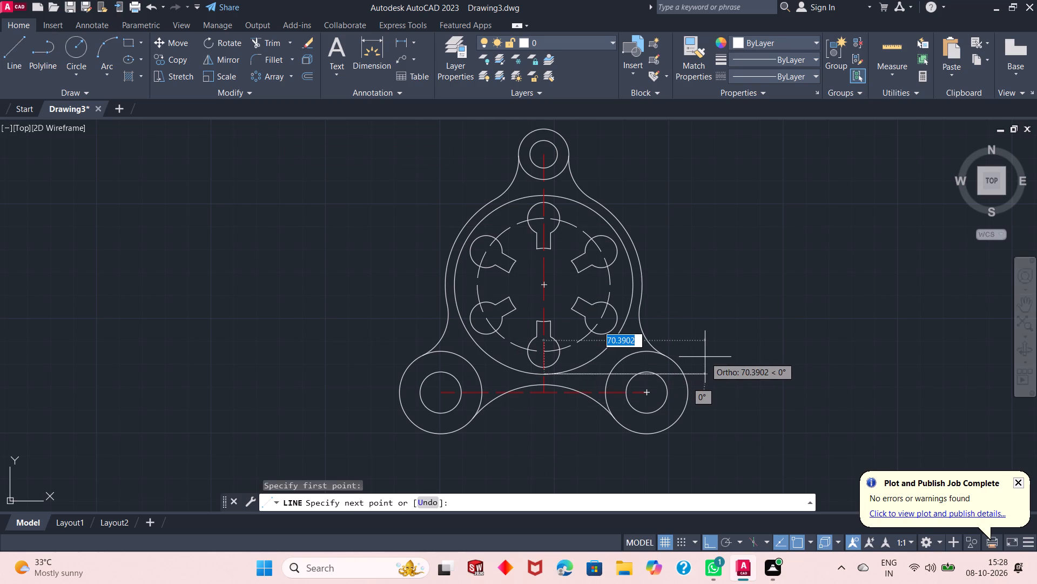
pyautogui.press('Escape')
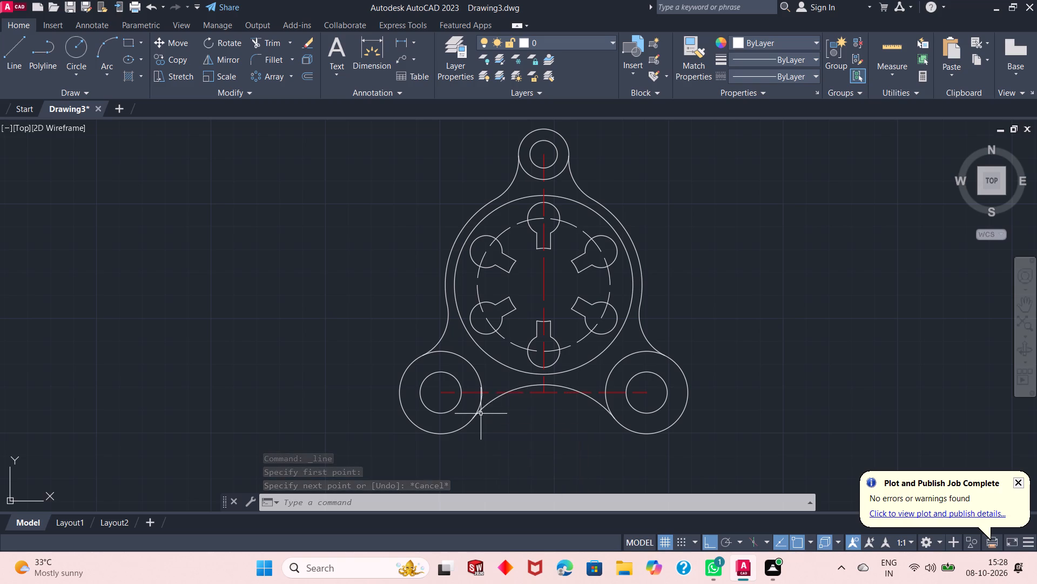
# Check the vertical distance between the upper lug's centre and the lower-left lug's centre with a linear dimension preview.
pyautogui.click(414, 41)
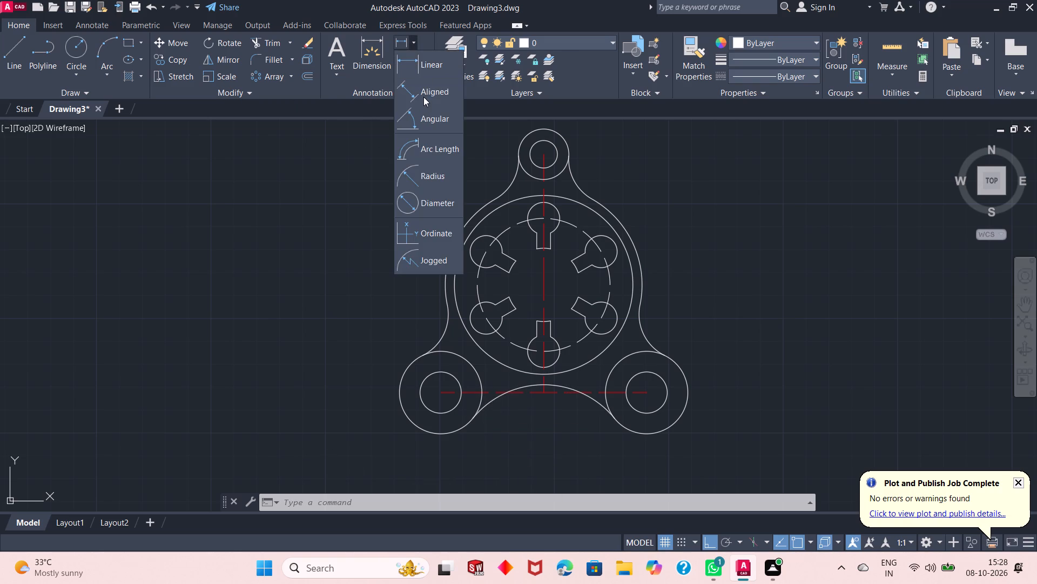
pyautogui.click(426, 68)
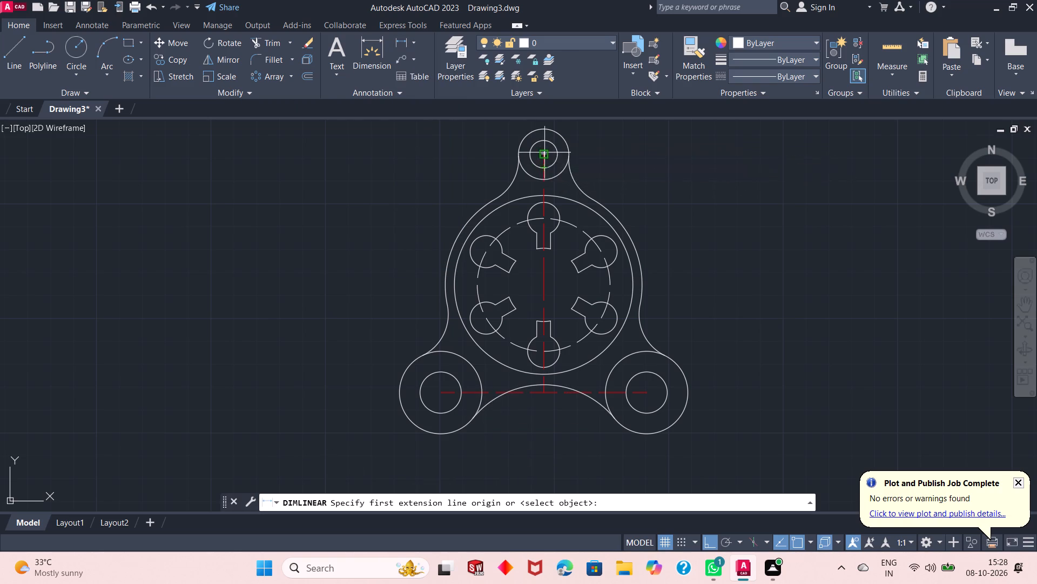
pyautogui.click(544, 152)
pyautogui.click(441, 395)
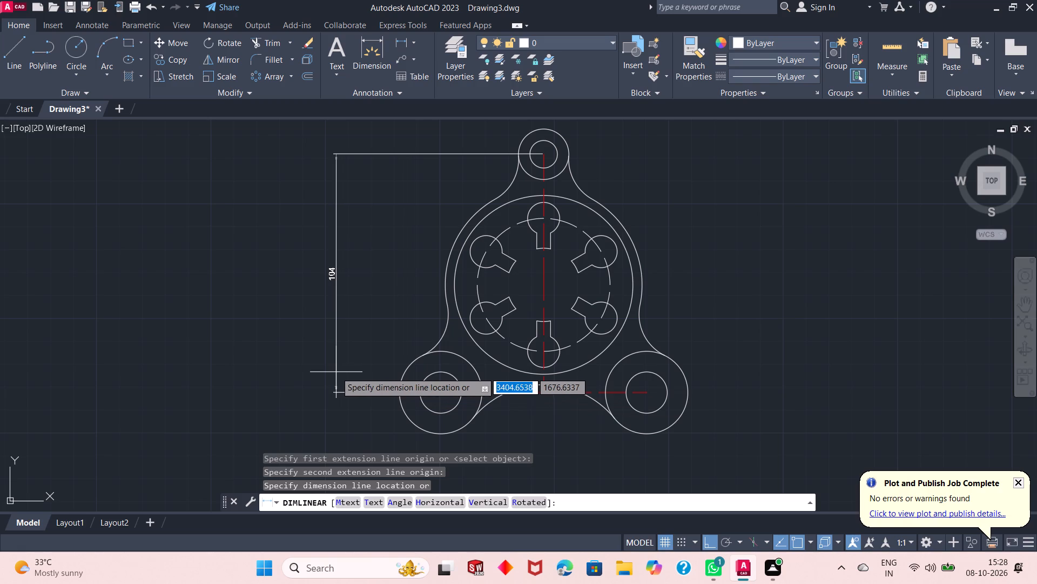
pyautogui.press('Escape')
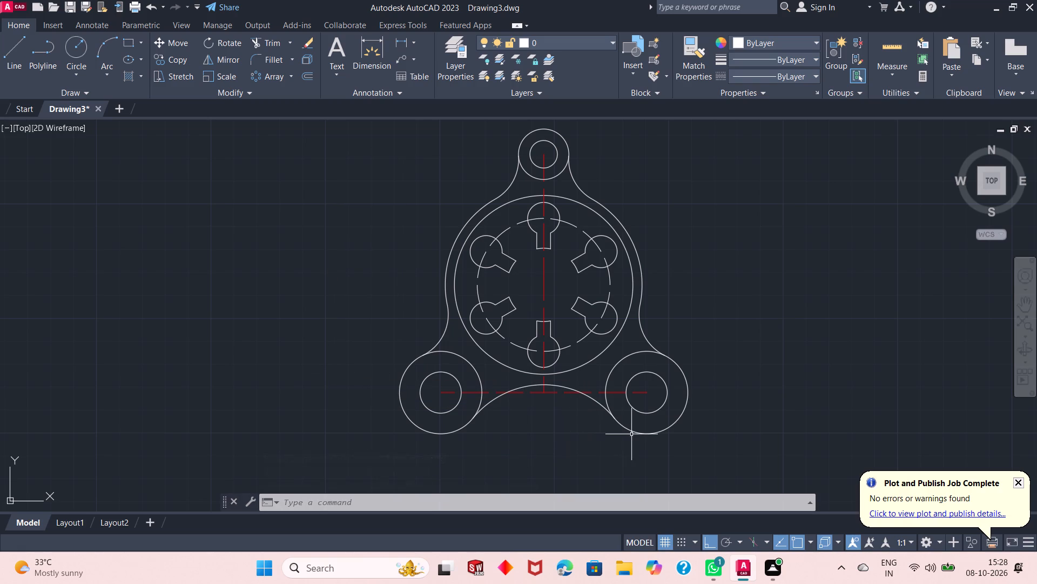
# Erase the arc connecting the two lower lugs' outer circles.
pyautogui.click(570, 388)
pyautogui.rightClick(745, 244)
pyautogui.click(779, 288)
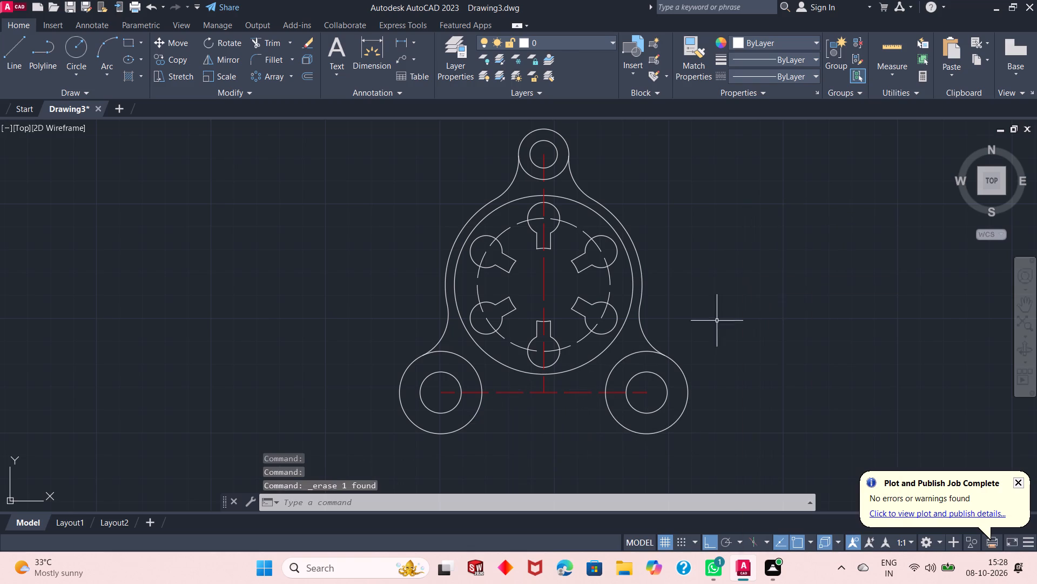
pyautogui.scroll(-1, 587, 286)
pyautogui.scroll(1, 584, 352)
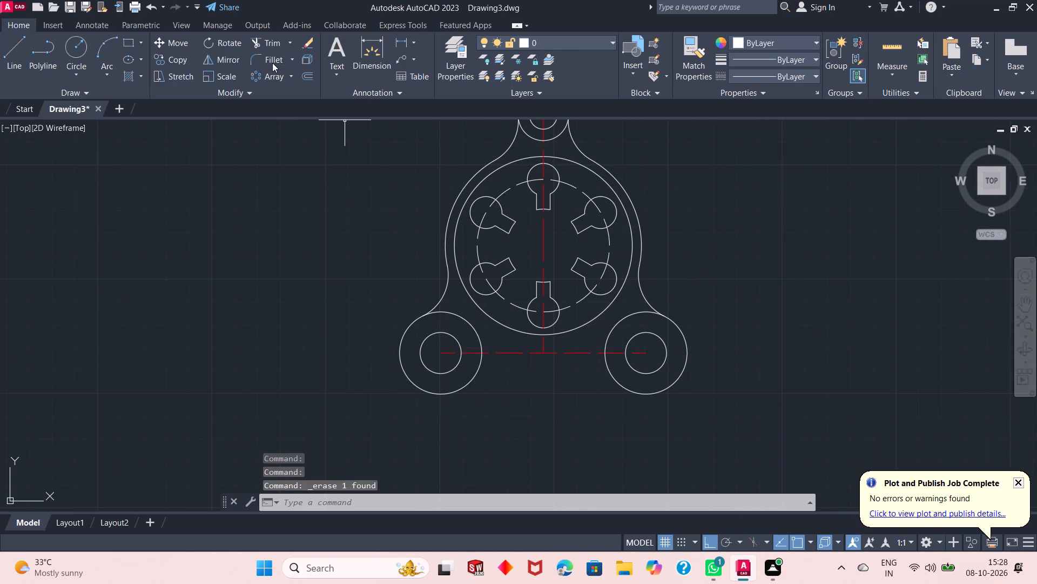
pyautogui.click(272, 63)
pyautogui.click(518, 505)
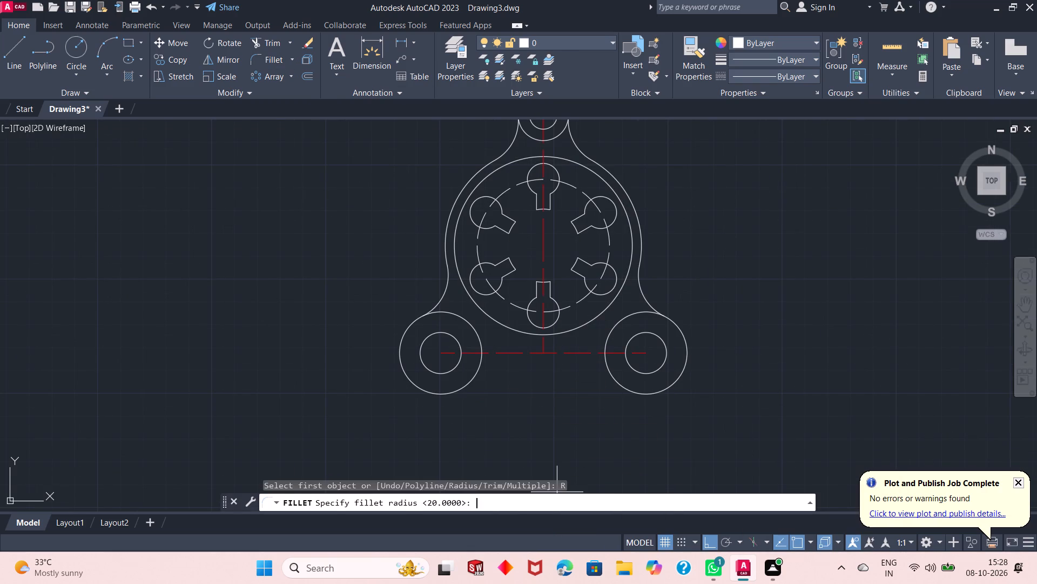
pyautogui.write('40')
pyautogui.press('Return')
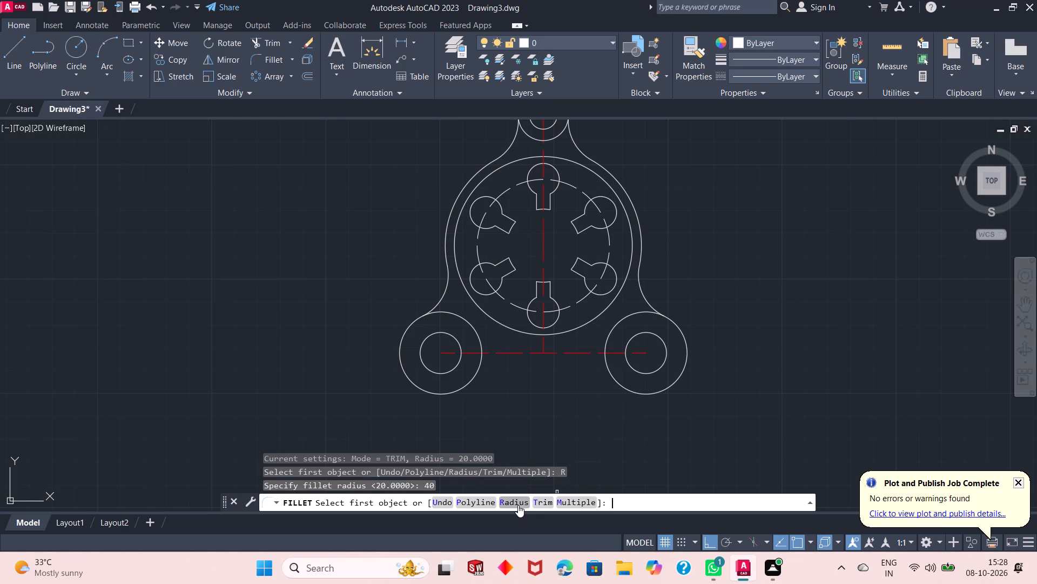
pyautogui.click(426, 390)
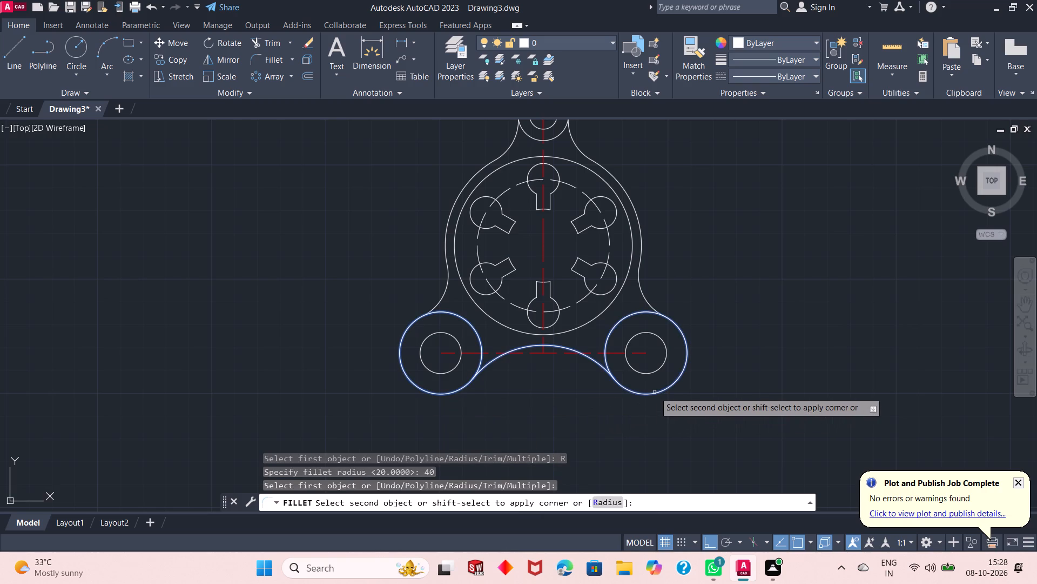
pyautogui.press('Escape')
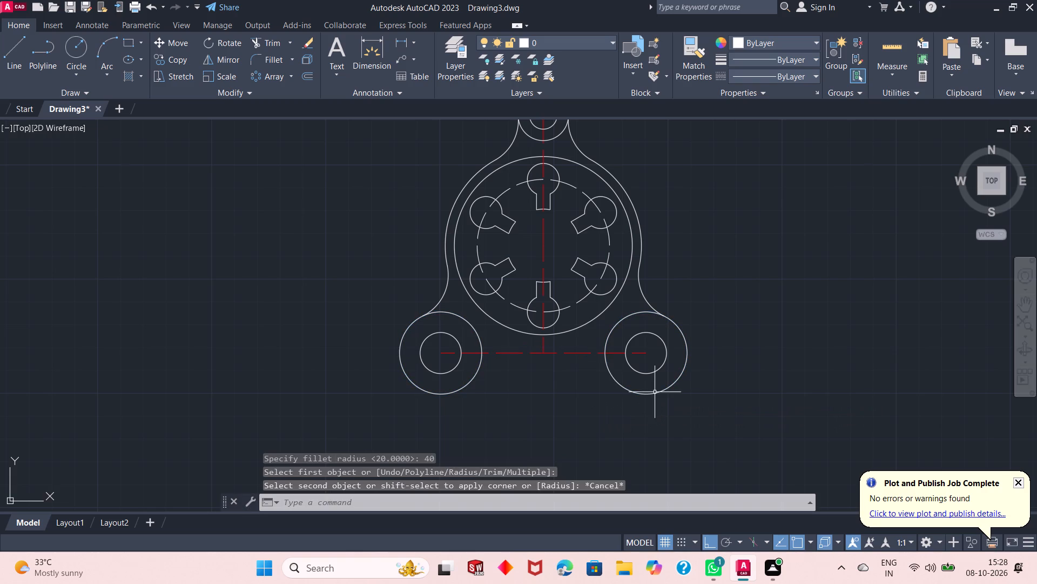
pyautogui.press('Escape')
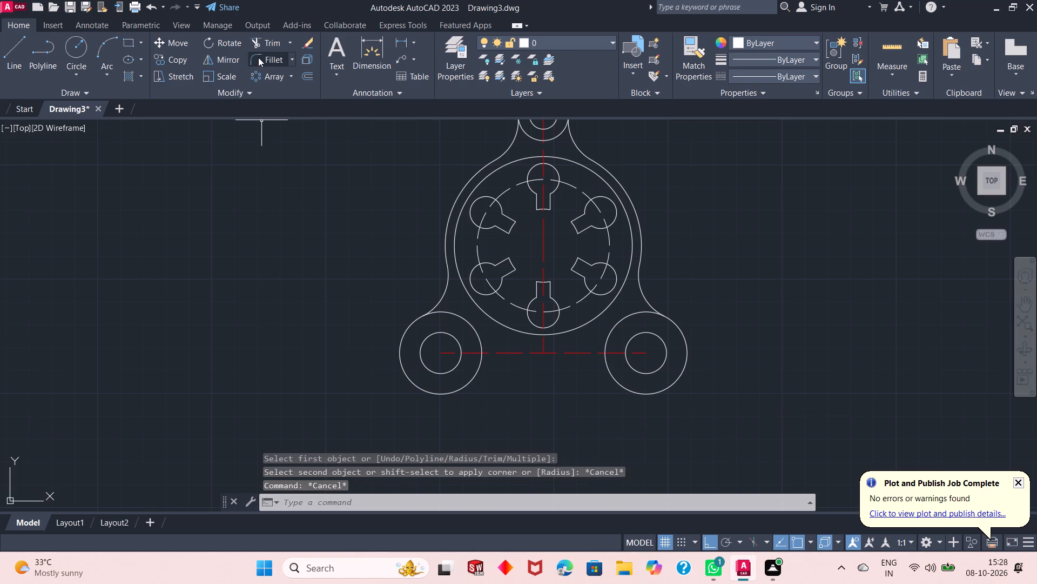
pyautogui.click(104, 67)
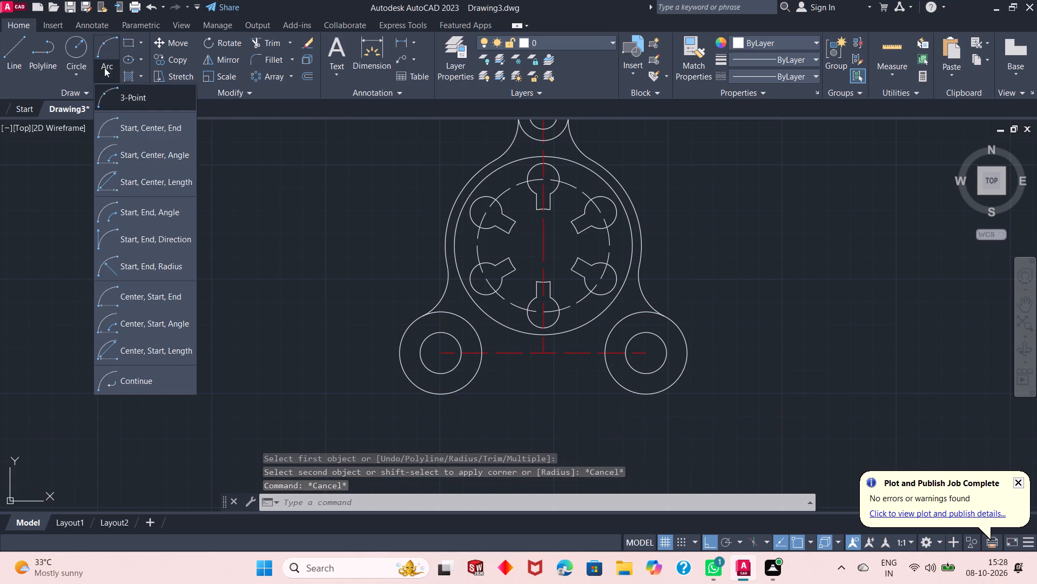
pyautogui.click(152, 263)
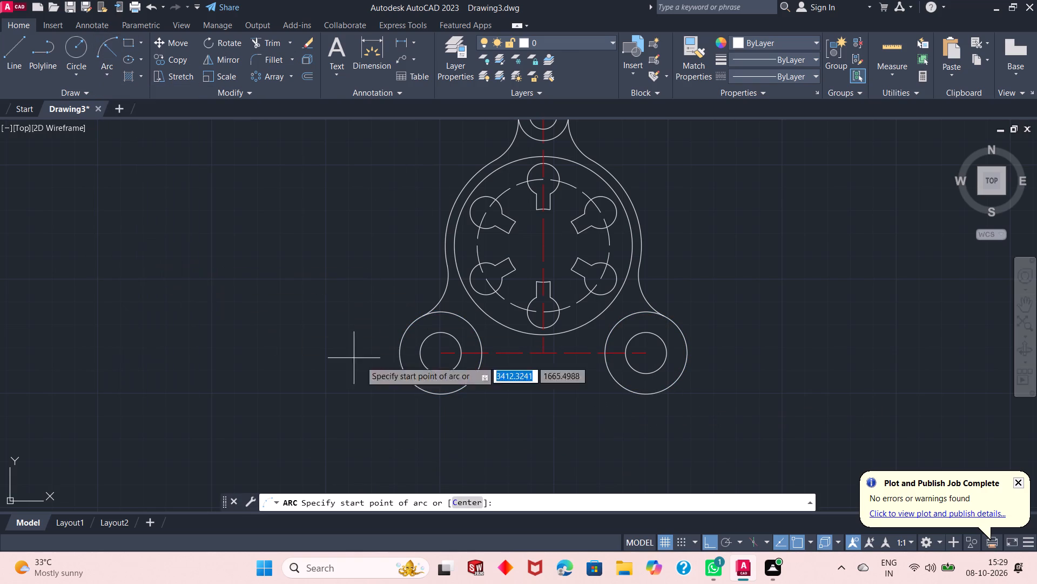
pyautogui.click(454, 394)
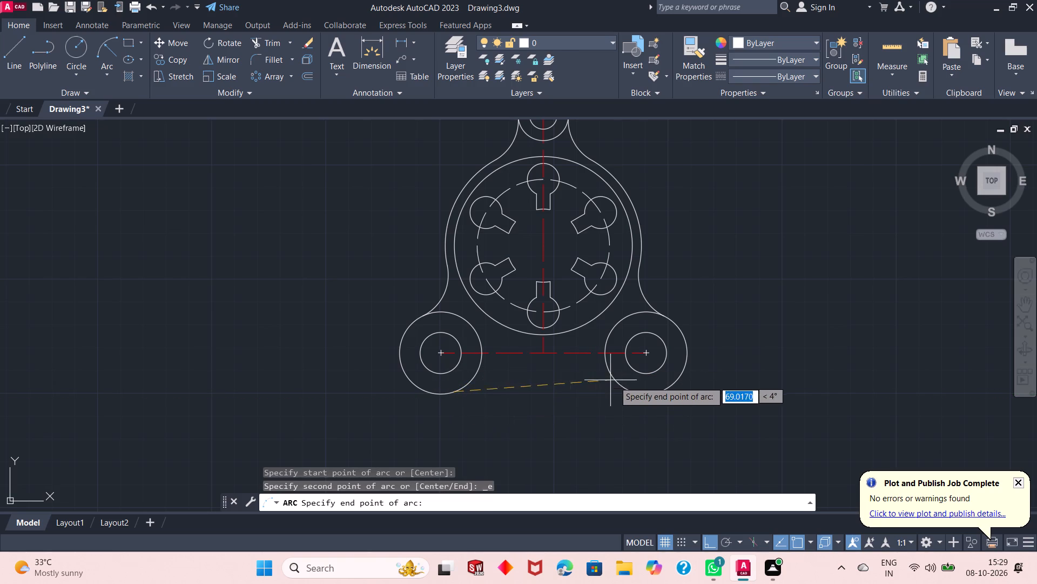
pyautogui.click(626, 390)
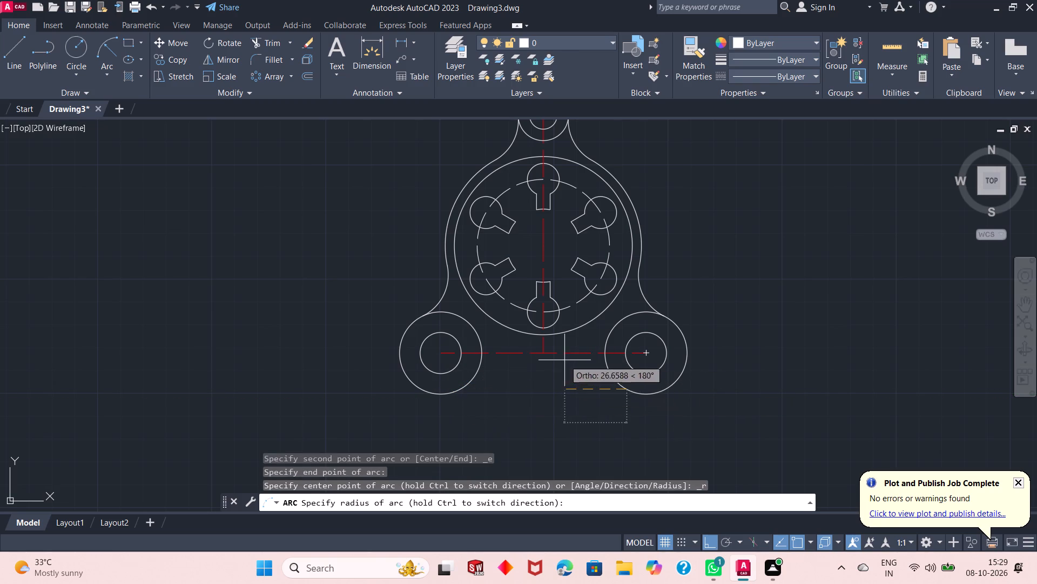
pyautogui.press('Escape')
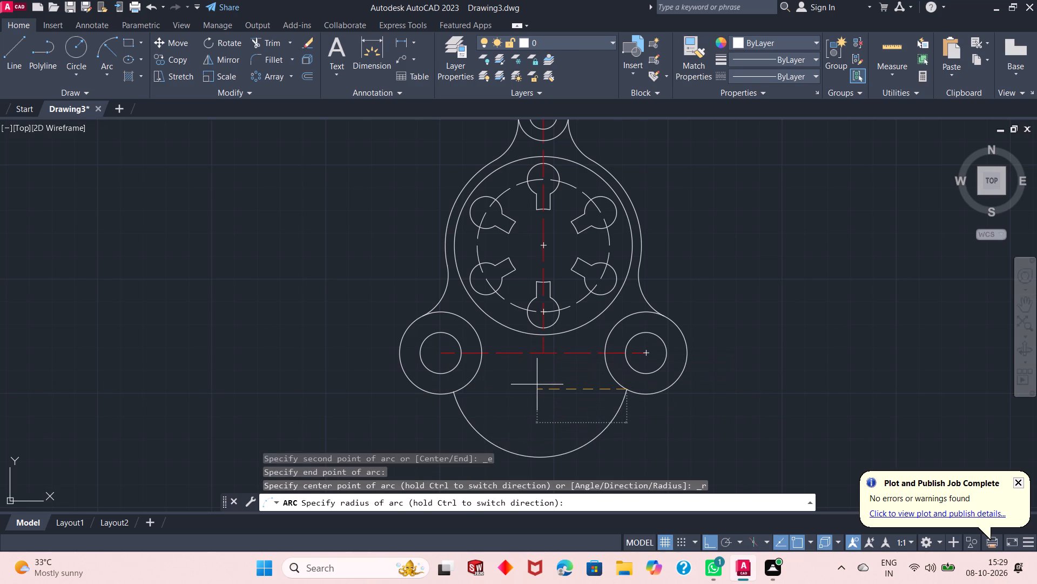
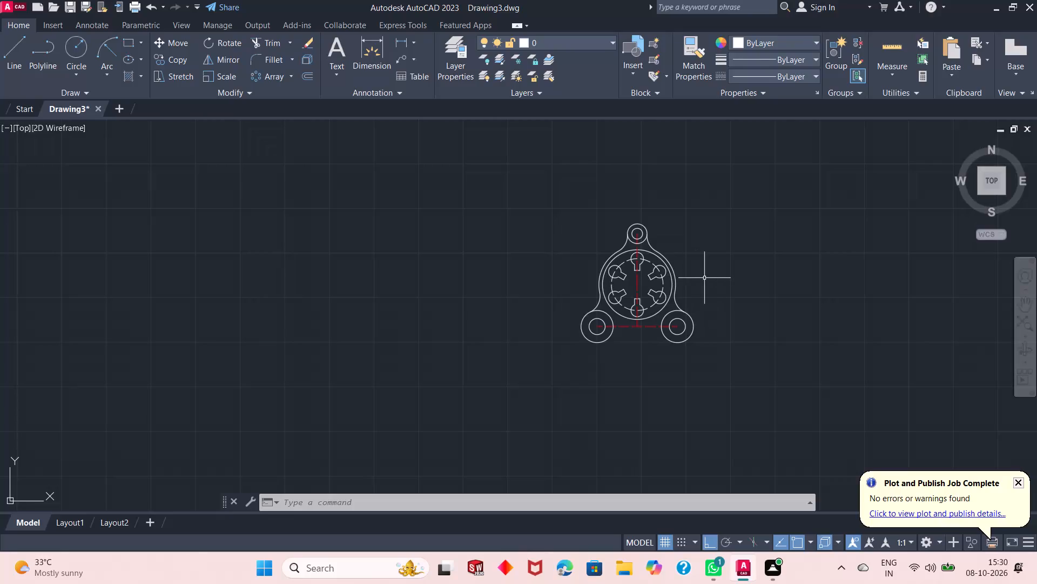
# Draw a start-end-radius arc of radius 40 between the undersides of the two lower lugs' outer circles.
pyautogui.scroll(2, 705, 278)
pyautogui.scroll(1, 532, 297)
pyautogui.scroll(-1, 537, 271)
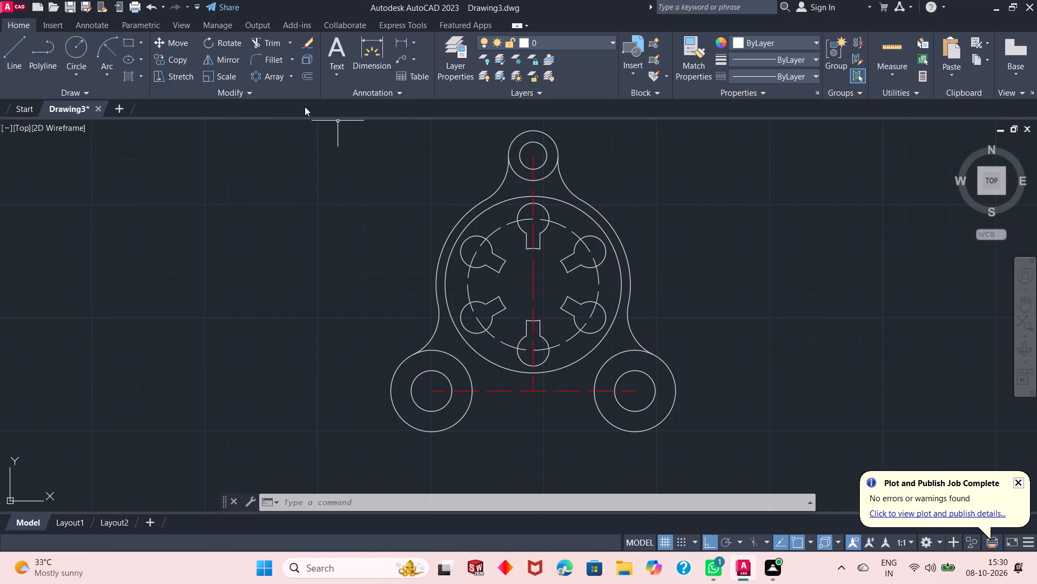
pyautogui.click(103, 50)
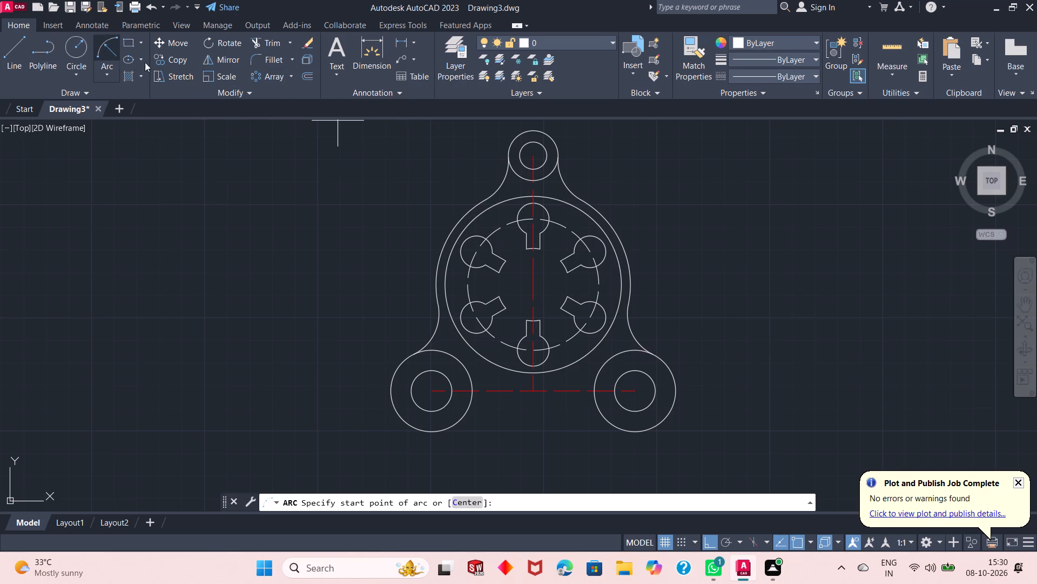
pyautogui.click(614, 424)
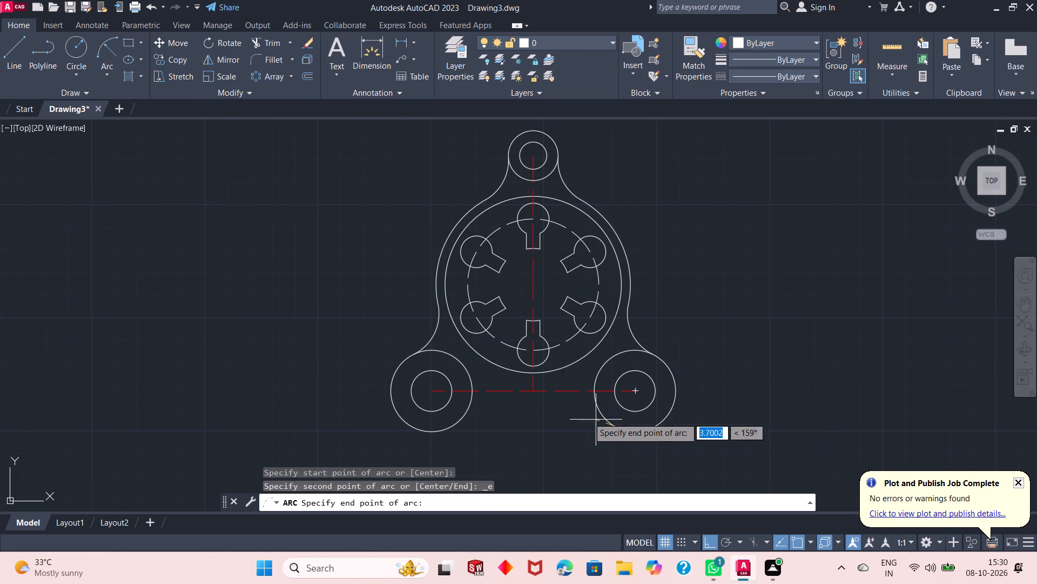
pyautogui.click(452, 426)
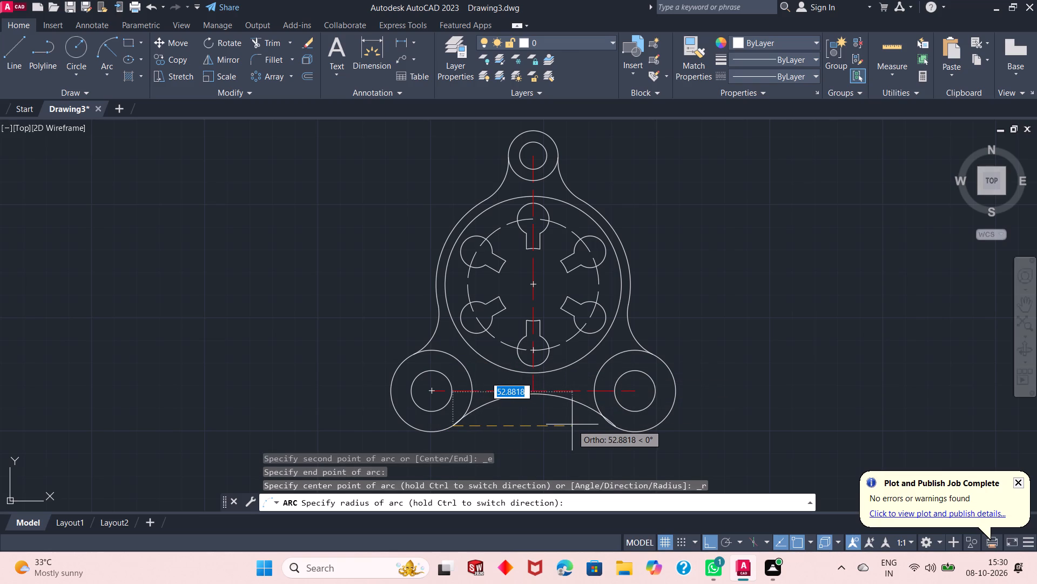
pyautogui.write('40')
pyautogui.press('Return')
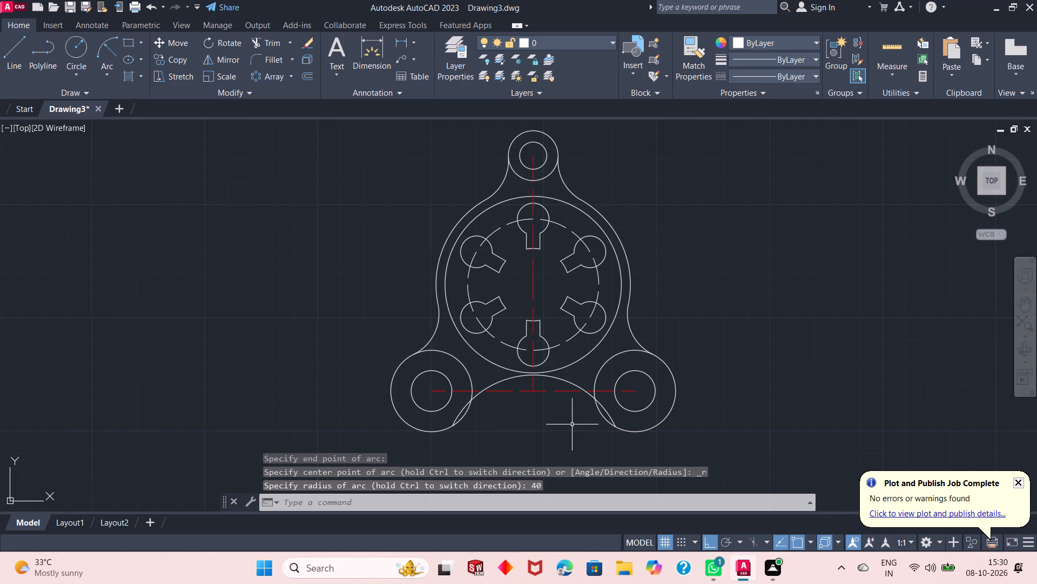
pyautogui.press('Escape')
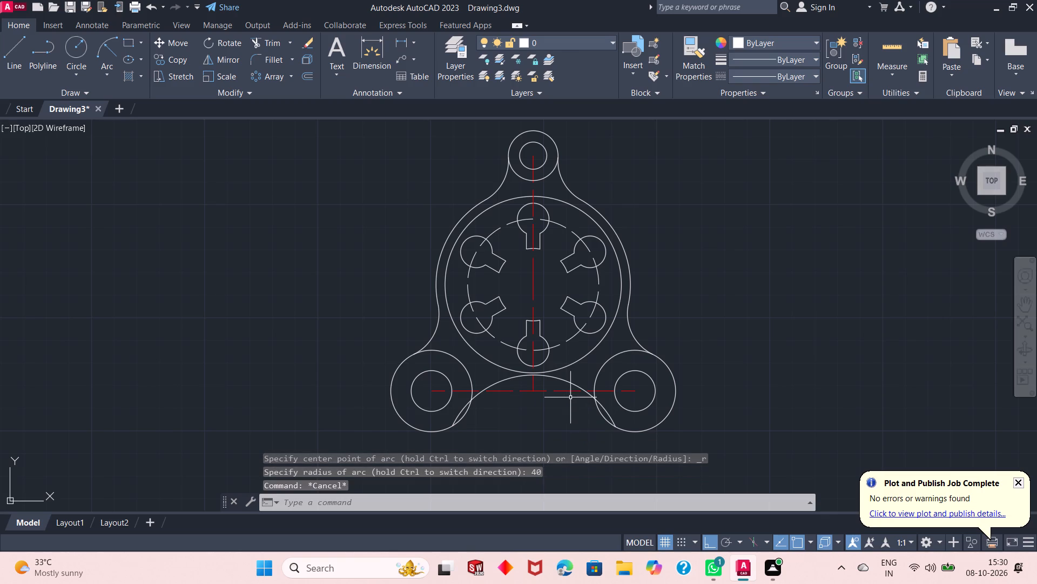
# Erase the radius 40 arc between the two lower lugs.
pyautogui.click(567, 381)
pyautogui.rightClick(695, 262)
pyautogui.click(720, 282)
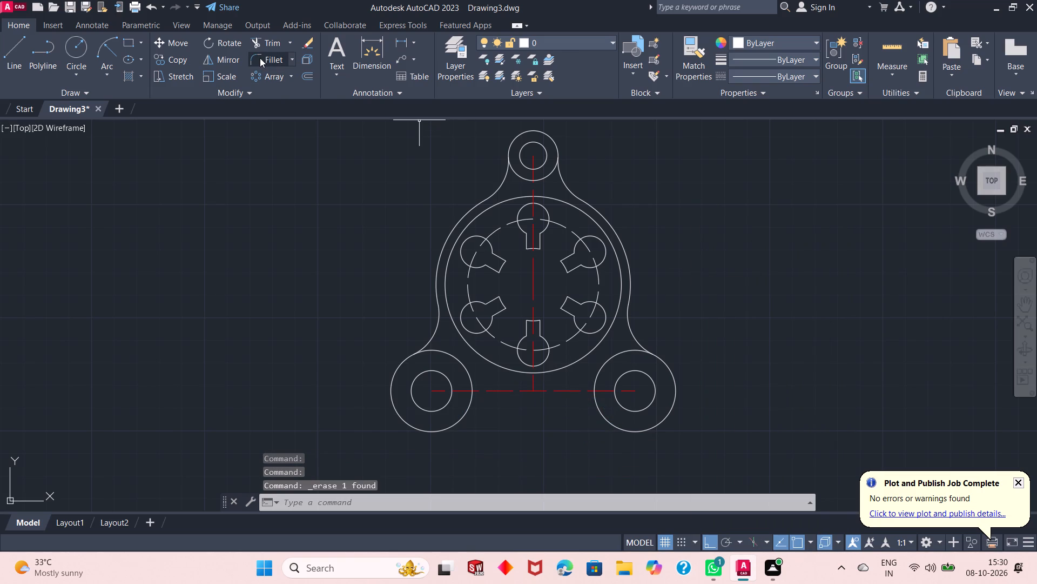
# Fillet the lower-left lug's outer circle to the lower-right lug's outer circle with radius 40.
pyautogui.click(260, 58)
pyautogui.click(515, 507)
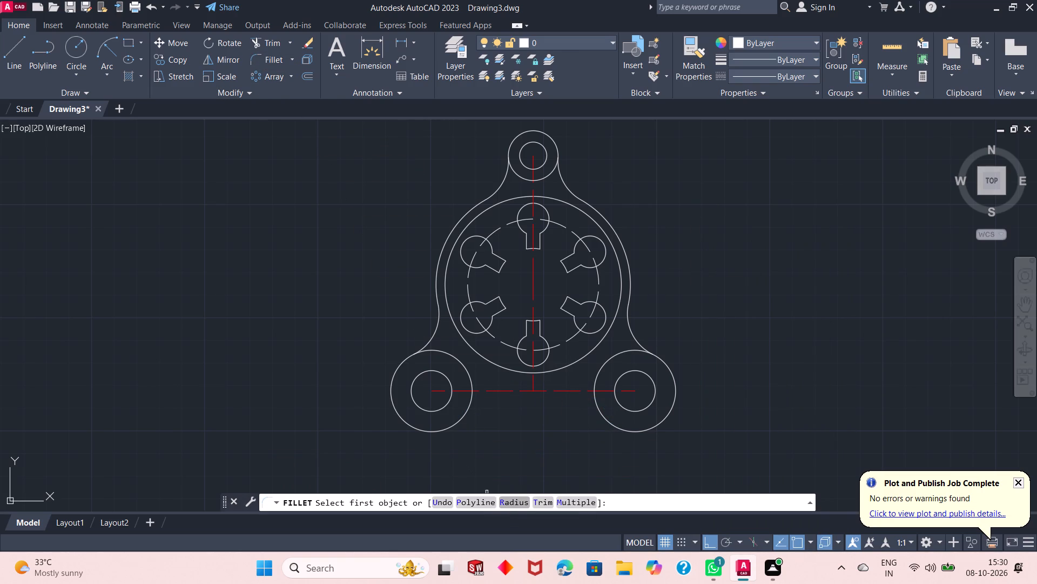
pyautogui.press('Return')
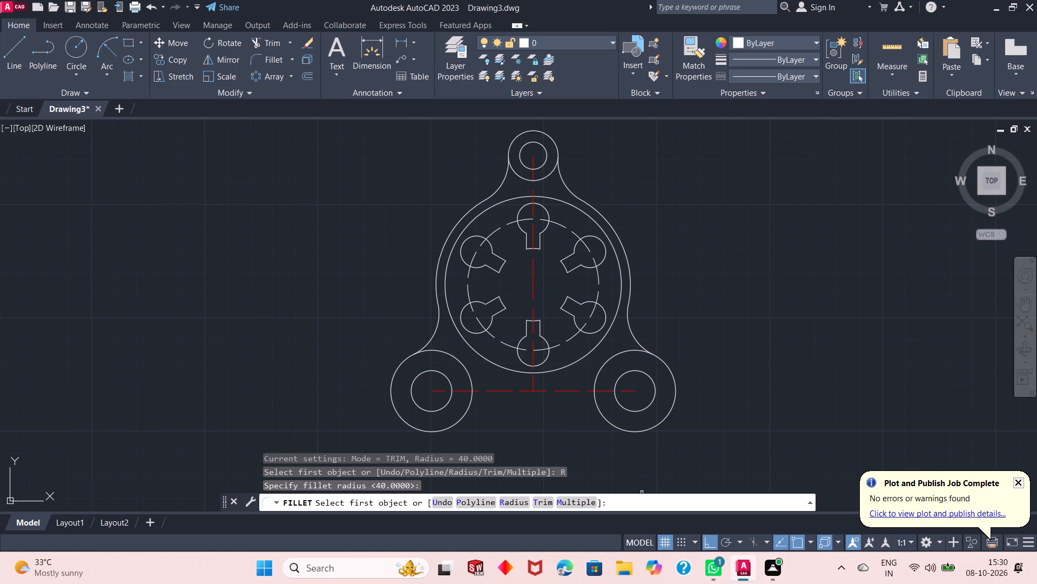
pyautogui.click(450, 429)
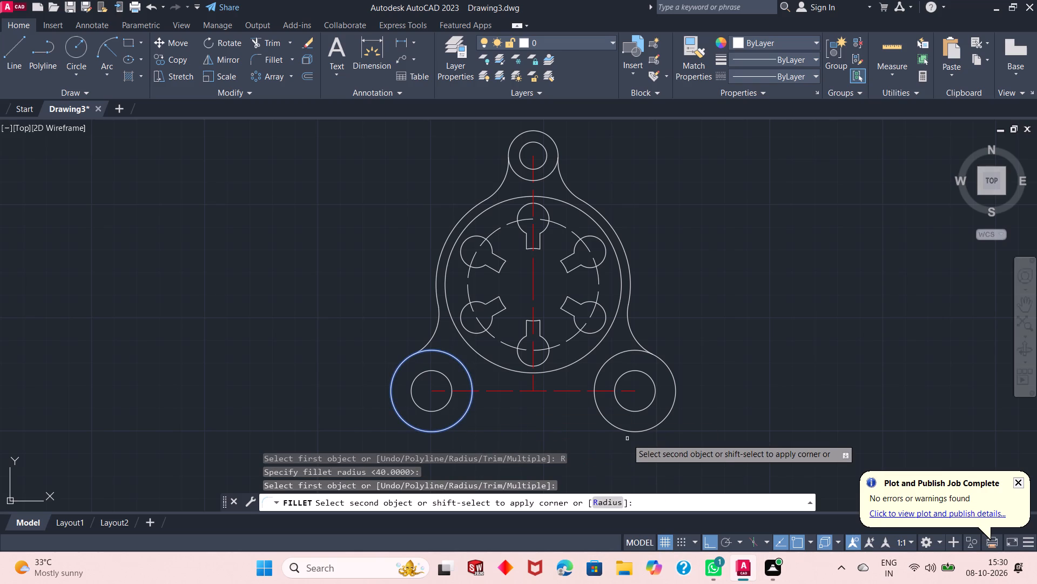
pyautogui.click(632, 431)
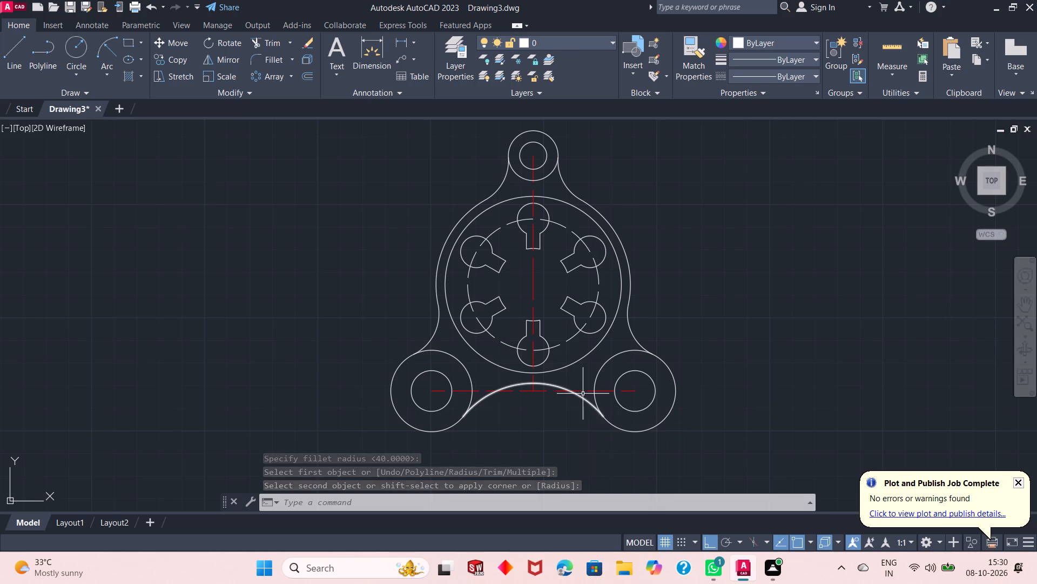
pyautogui.rightClick(718, 331)
pyautogui.click(690, 350)
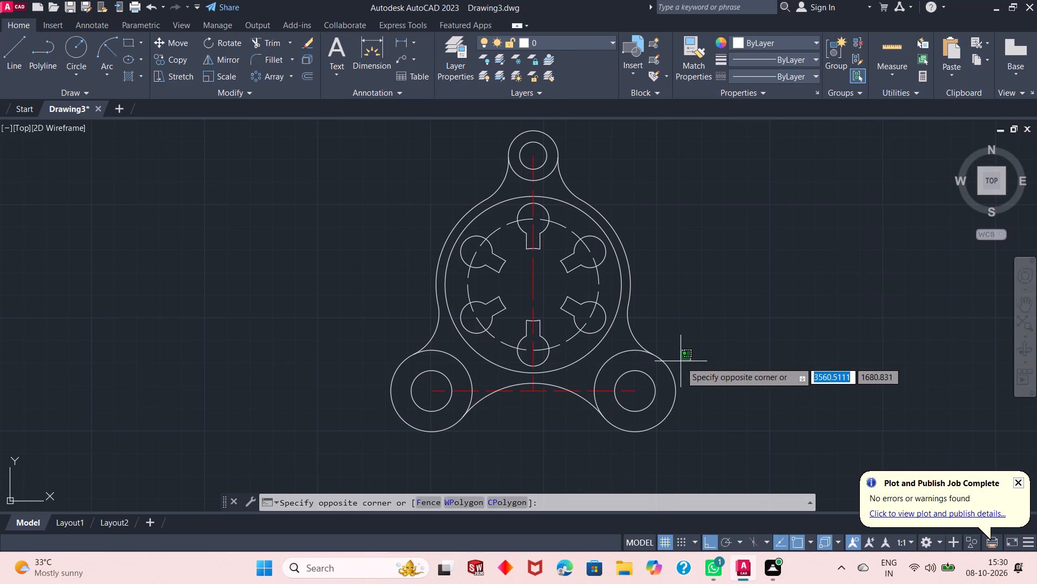
pyautogui.click(681, 362)
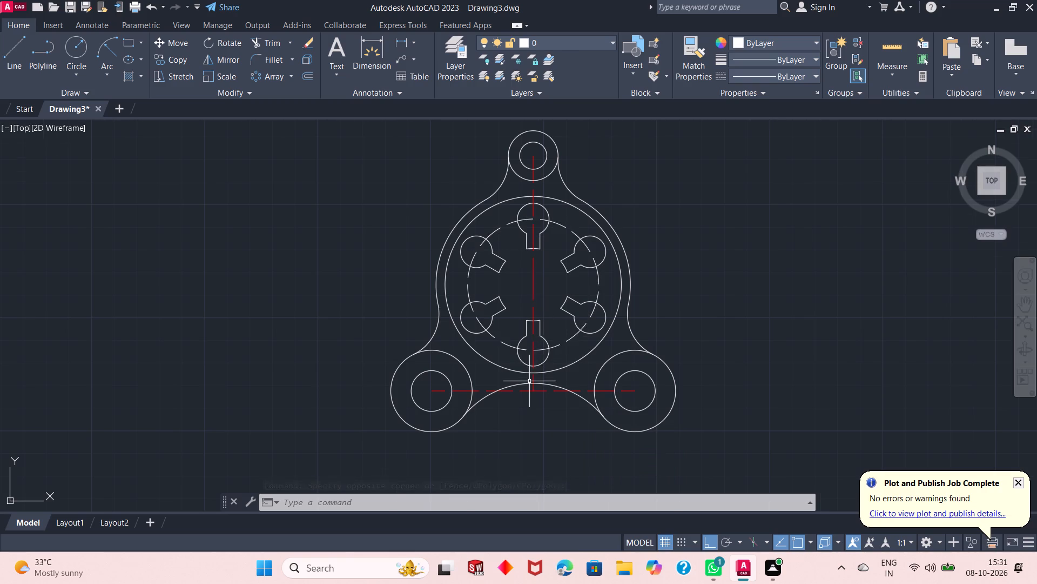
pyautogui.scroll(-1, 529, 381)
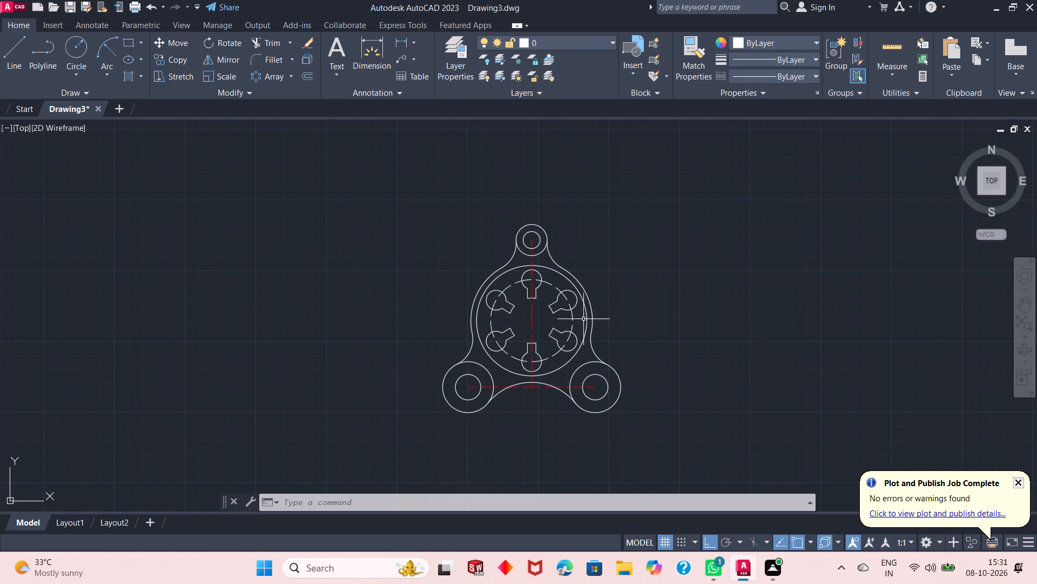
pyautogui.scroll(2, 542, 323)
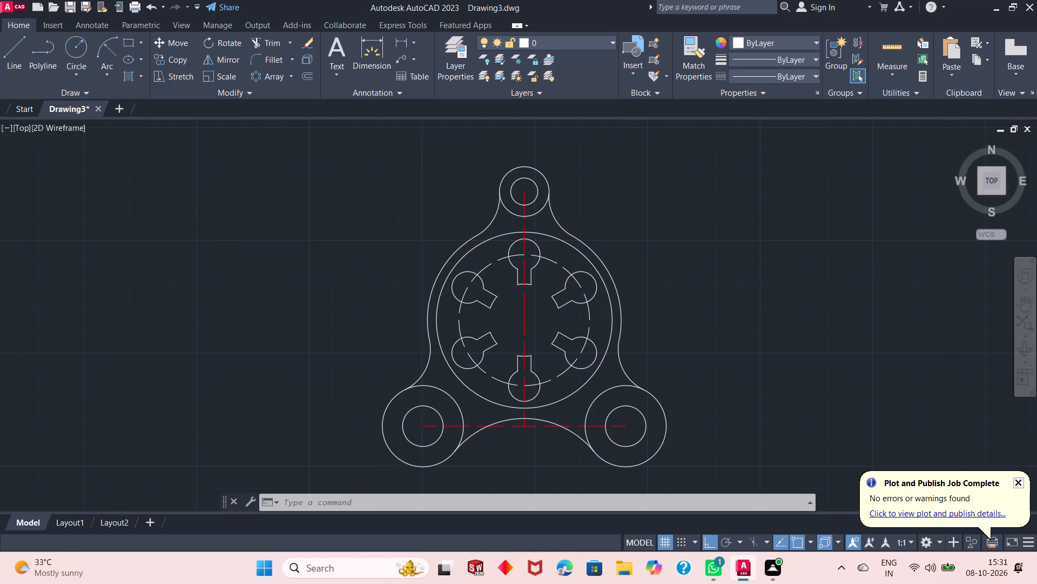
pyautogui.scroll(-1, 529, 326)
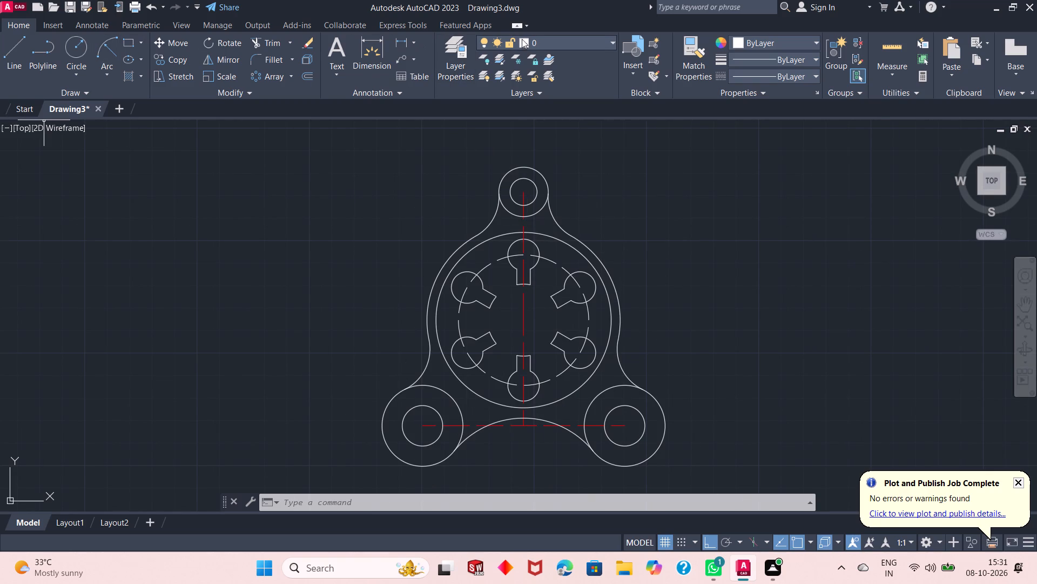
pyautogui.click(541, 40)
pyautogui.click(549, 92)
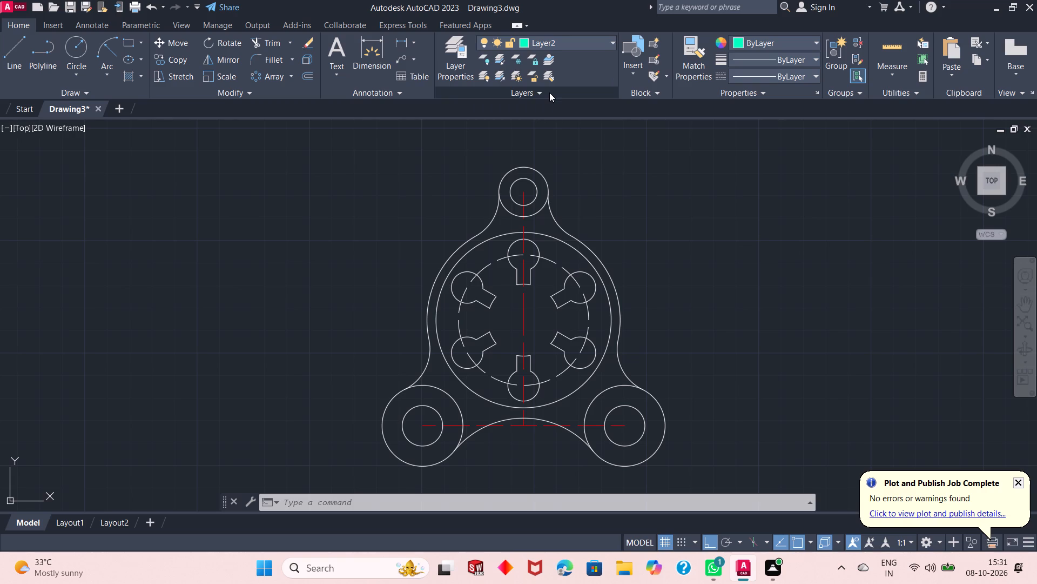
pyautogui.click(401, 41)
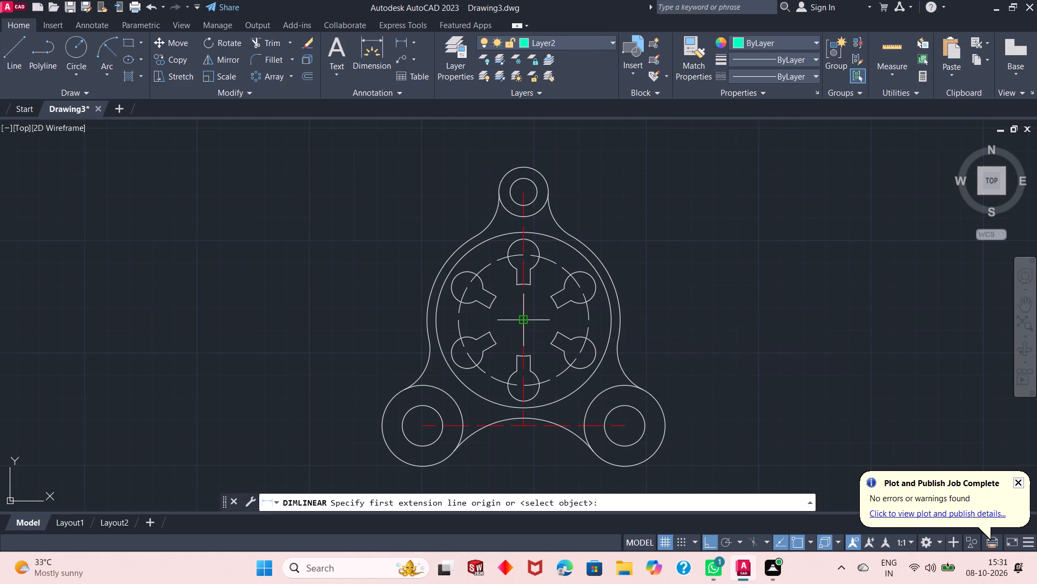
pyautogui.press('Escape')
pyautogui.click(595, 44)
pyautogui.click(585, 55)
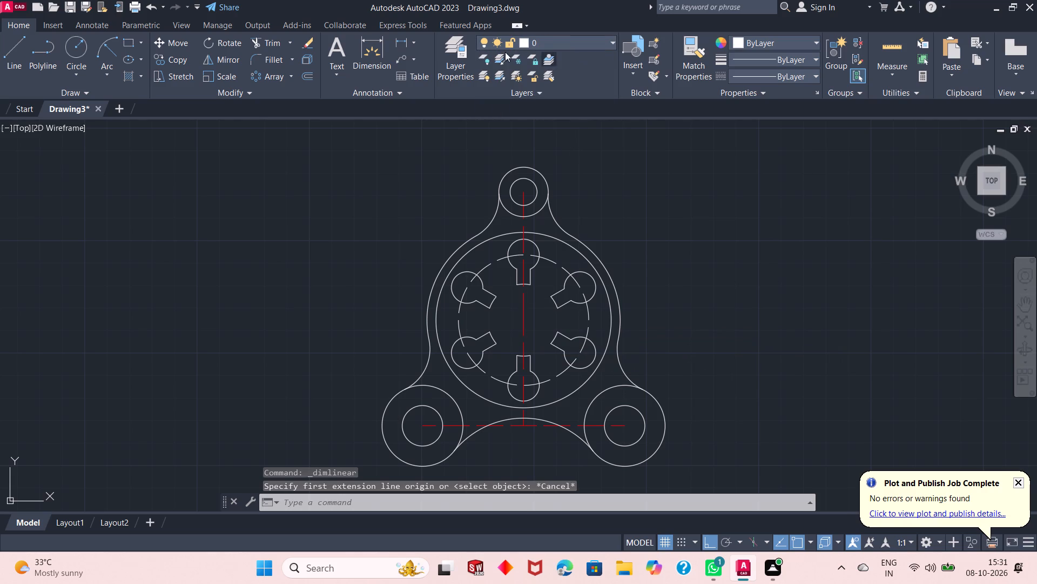
# Draw a circle of radius 11 on layer 0 at the centre of the keyhole slot pattern.
pyautogui.click(75, 64)
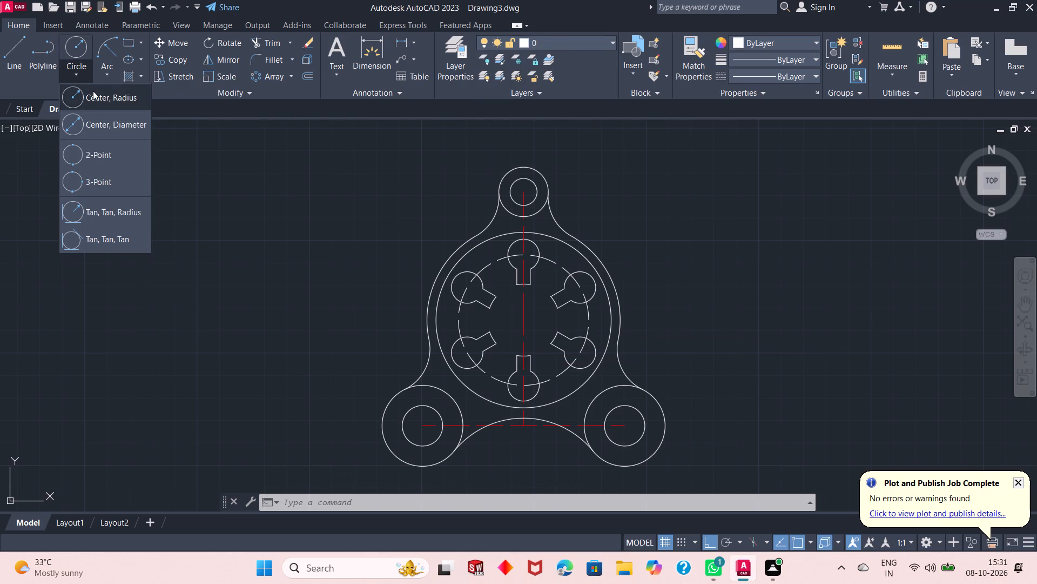
pyautogui.click(96, 91)
pyautogui.click(77, 56)
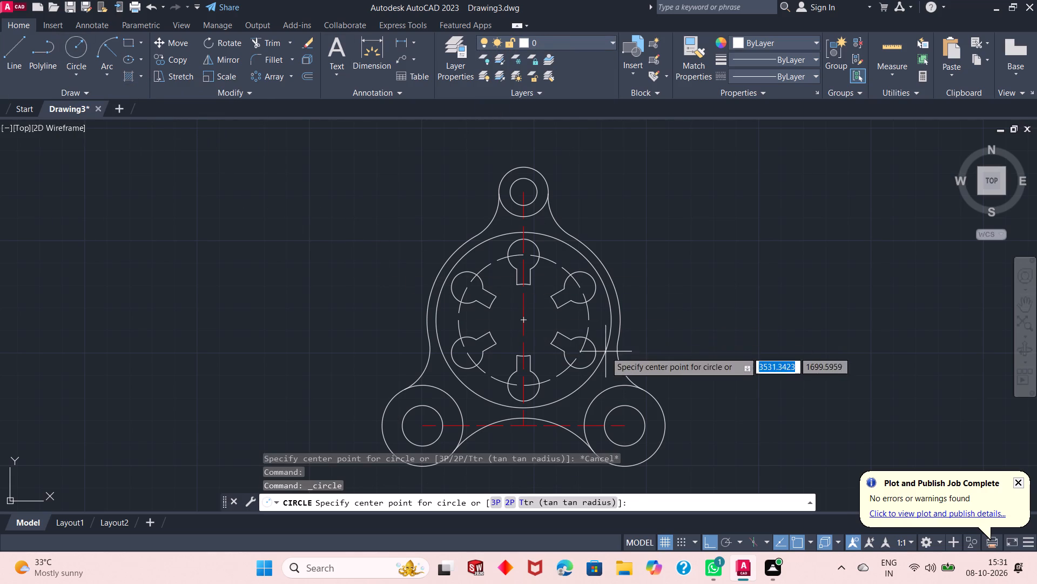
pyautogui.click(524, 320)
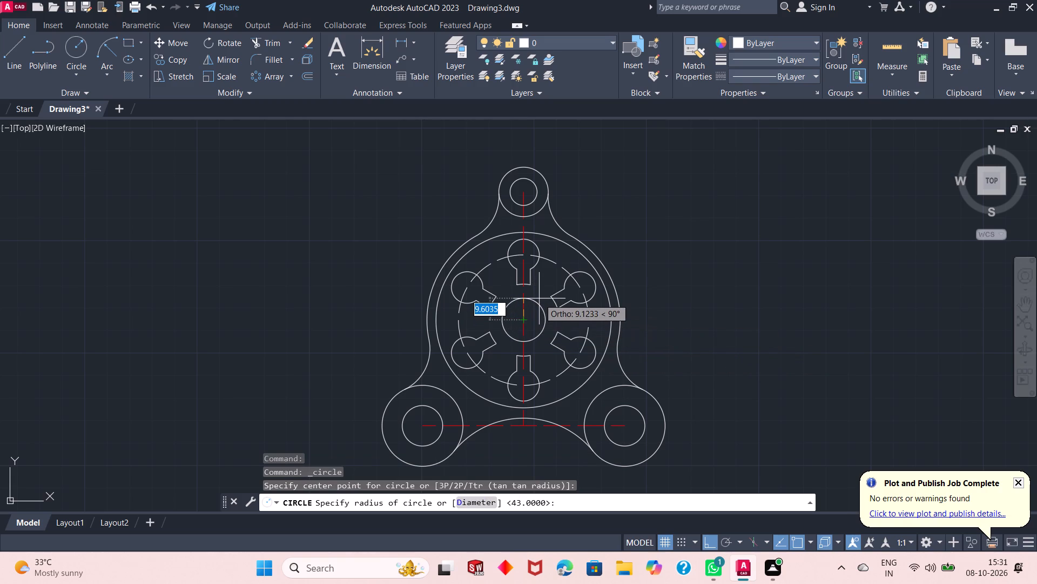
pyautogui.write('11')
pyautogui.press('Return')
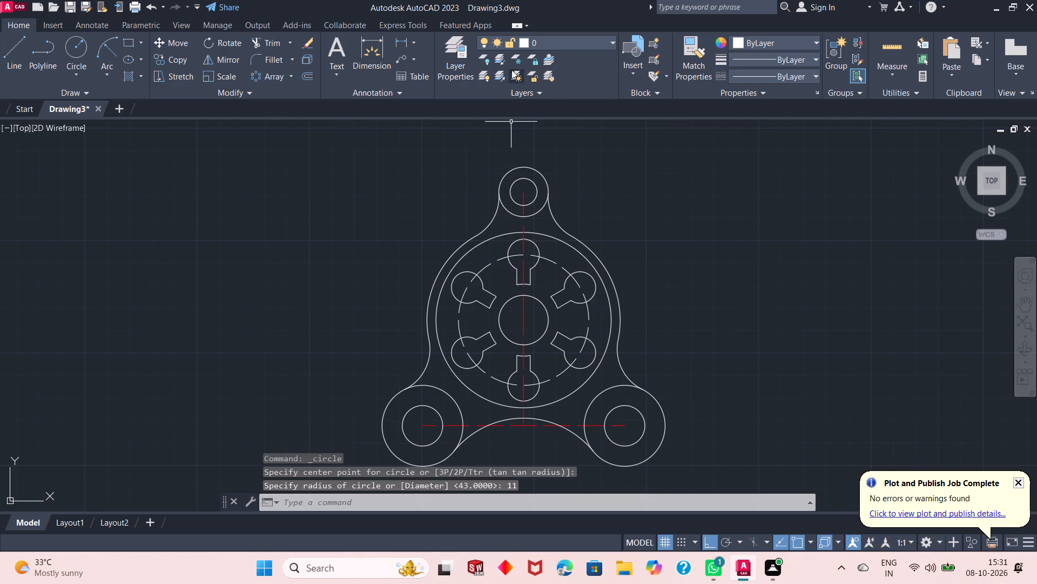
# On Layer1, draw horizontal centre lines from the central circle's centre, about 54 long to the right and about 53 to the left.
pyautogui.click(557, 41)
pyautogui.click(566, 78)
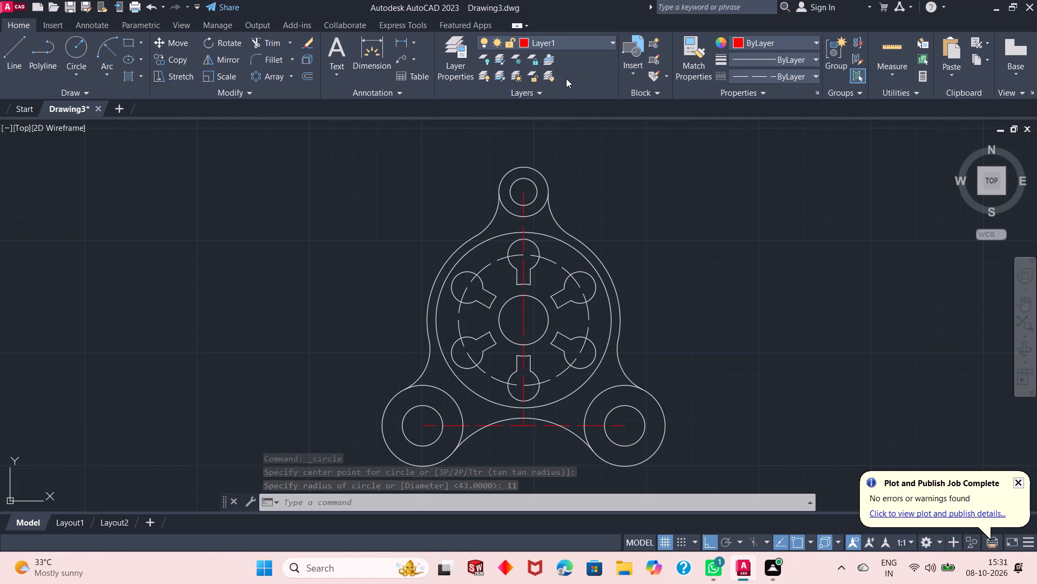
pyautogui.click(6, 51)
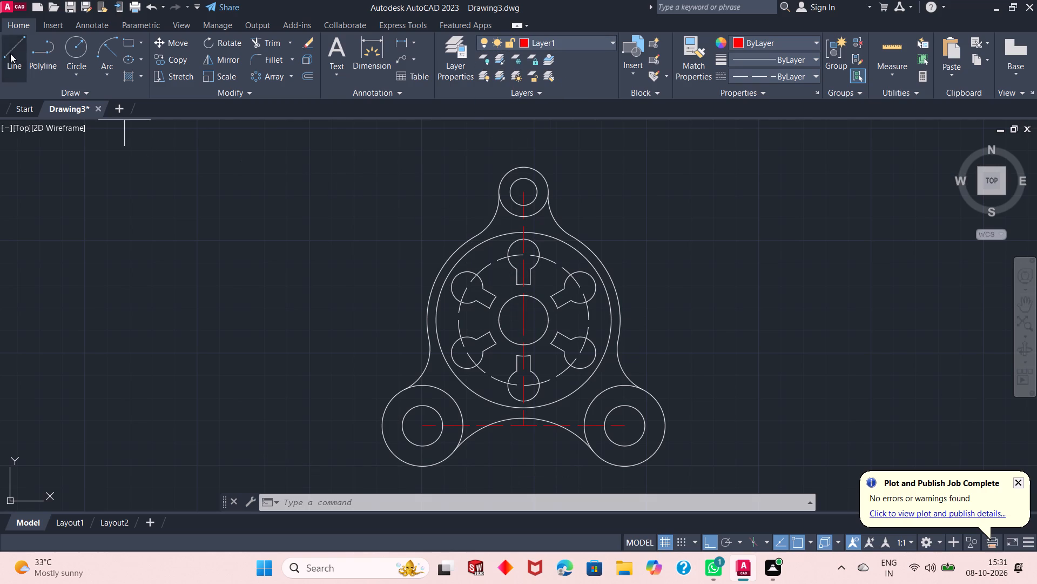
pyautogui.click(522, 318)
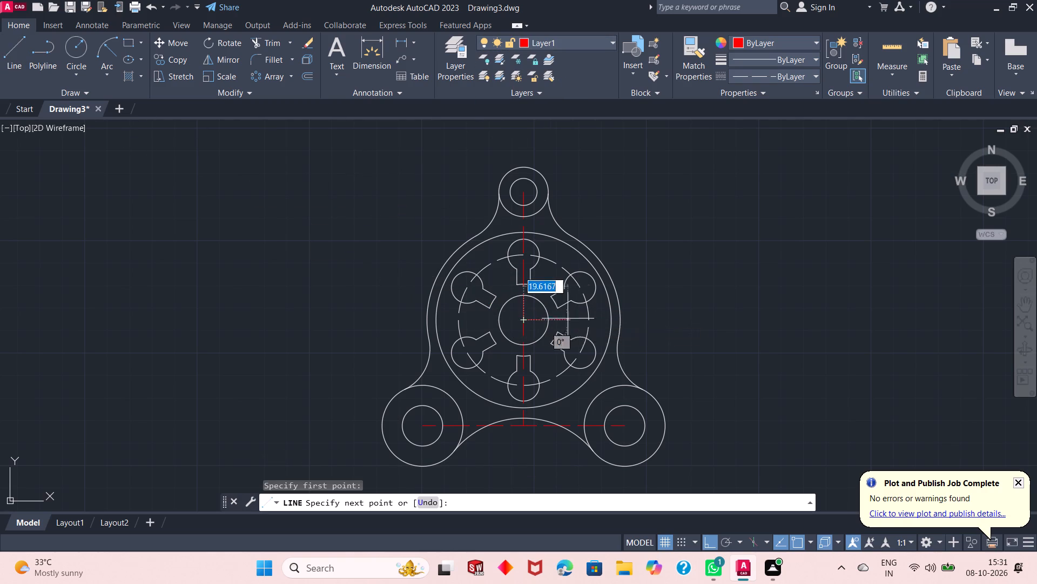
pyautogui.click(646, 324)
pyautogui.rightClick(649, 278)
pyautogui.click(661, 287)
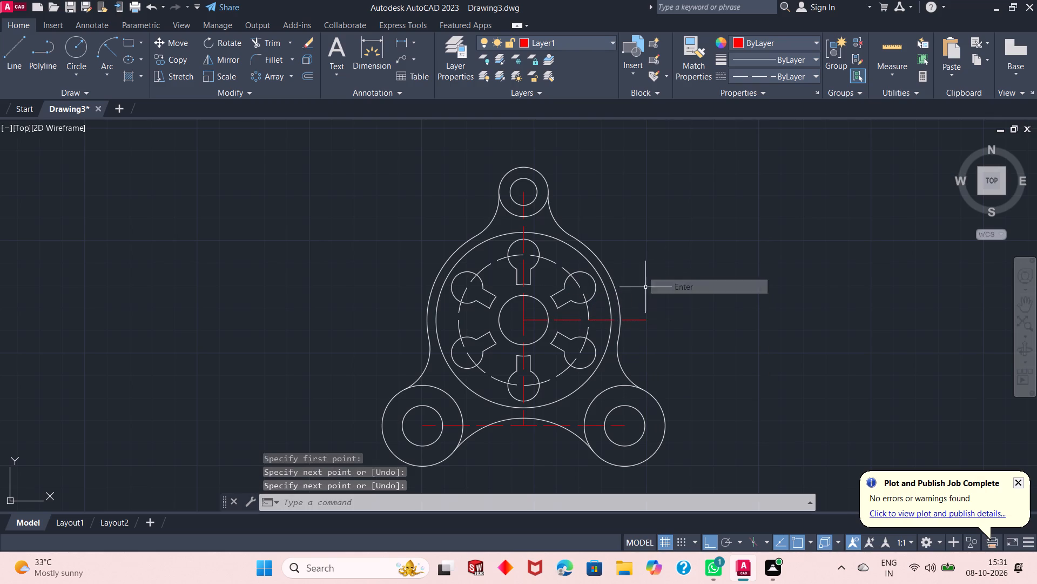
pyautogui.rightClick(619, 229)
pyautogui.click(642, 237)
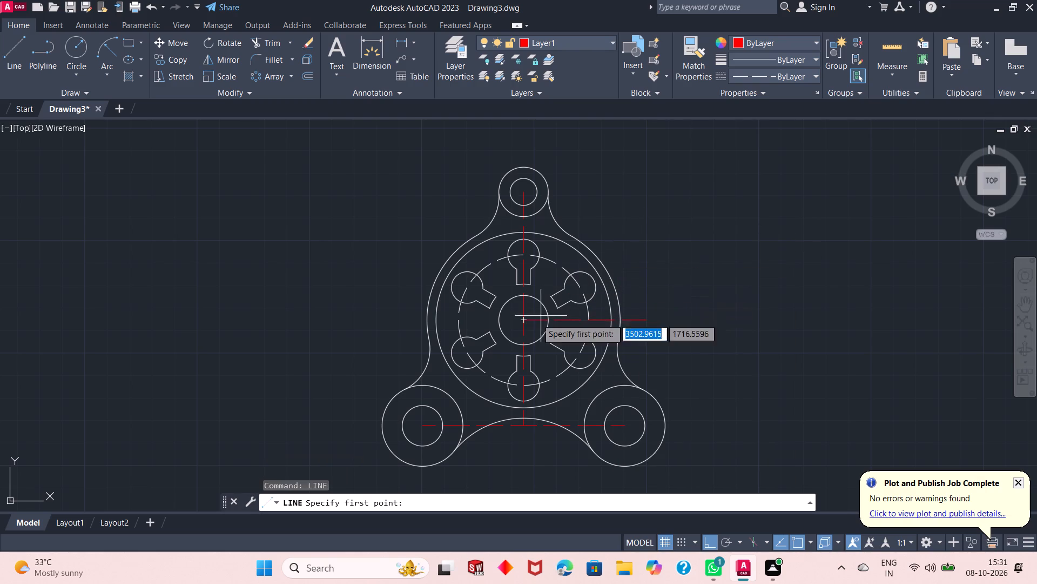
pyautogui.click(523, 318)
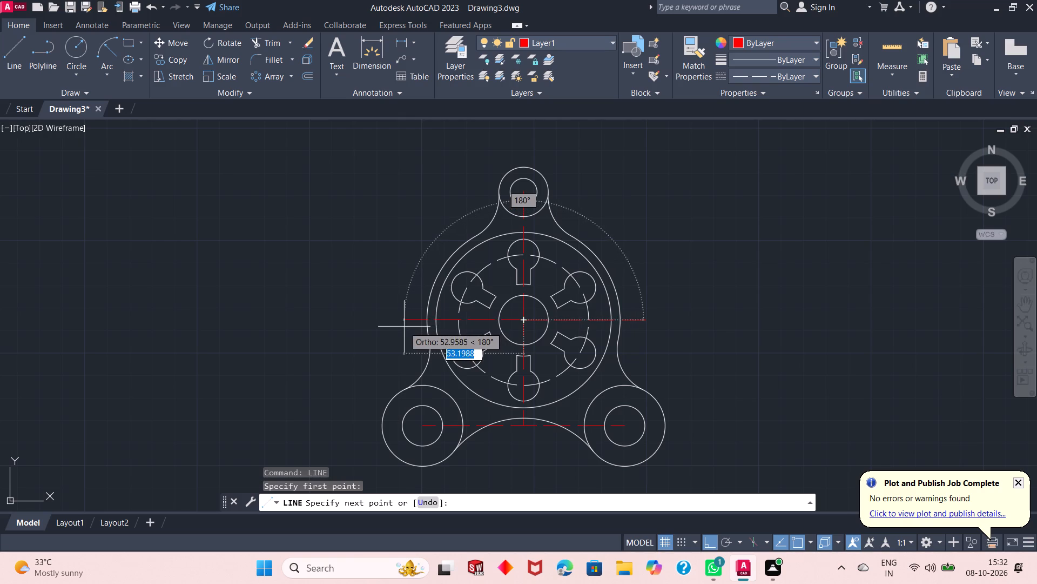
pyautogui.click(403, 327)
pyautogui.rightClick(415, 217)
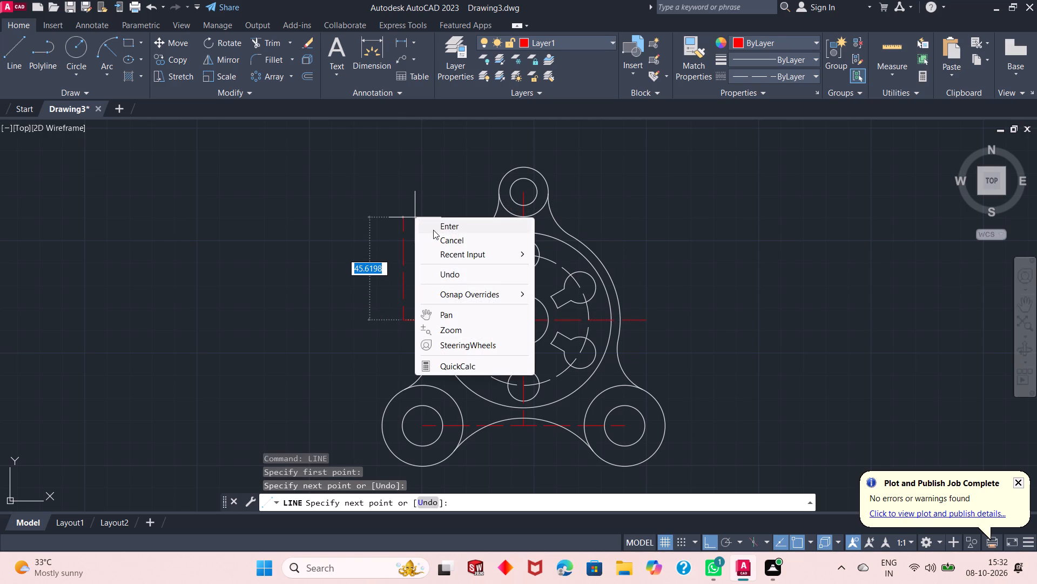
pyautogui.click(433, 230)
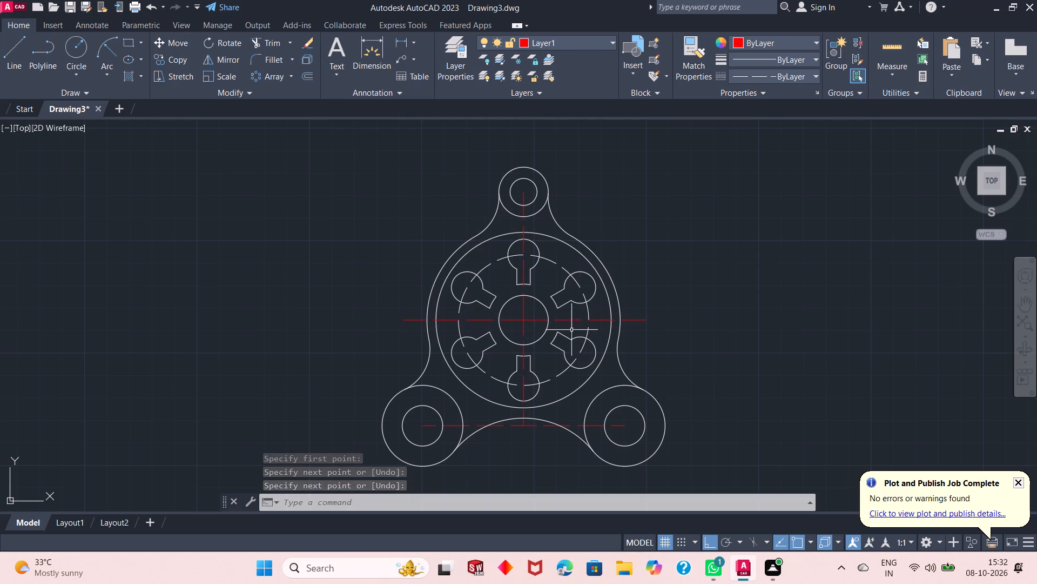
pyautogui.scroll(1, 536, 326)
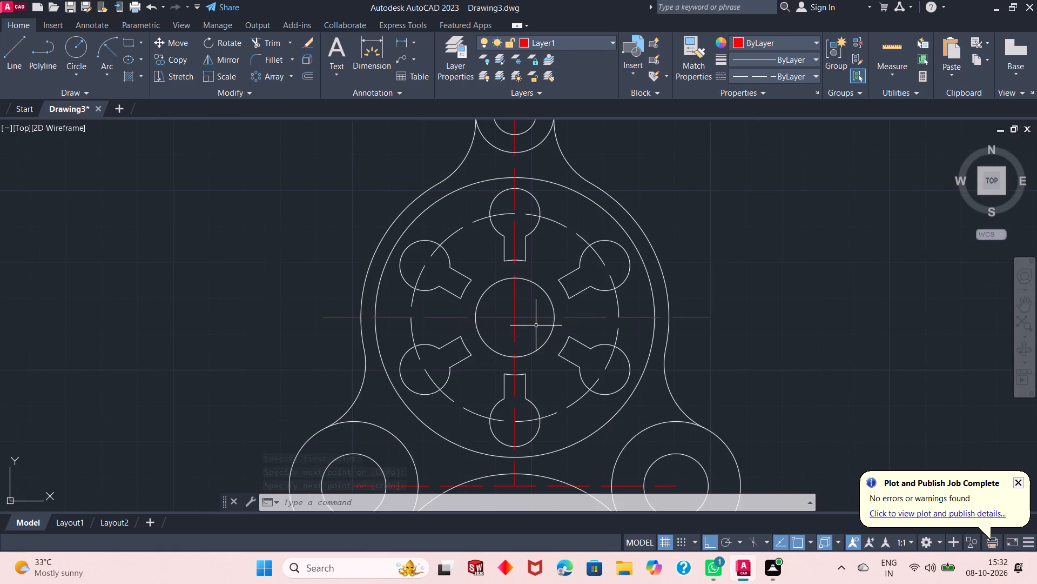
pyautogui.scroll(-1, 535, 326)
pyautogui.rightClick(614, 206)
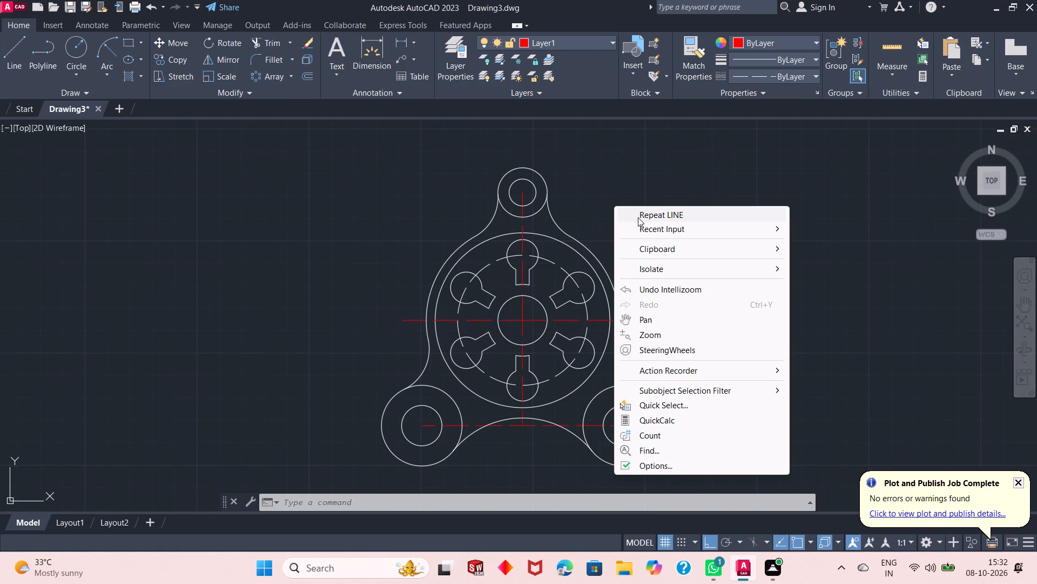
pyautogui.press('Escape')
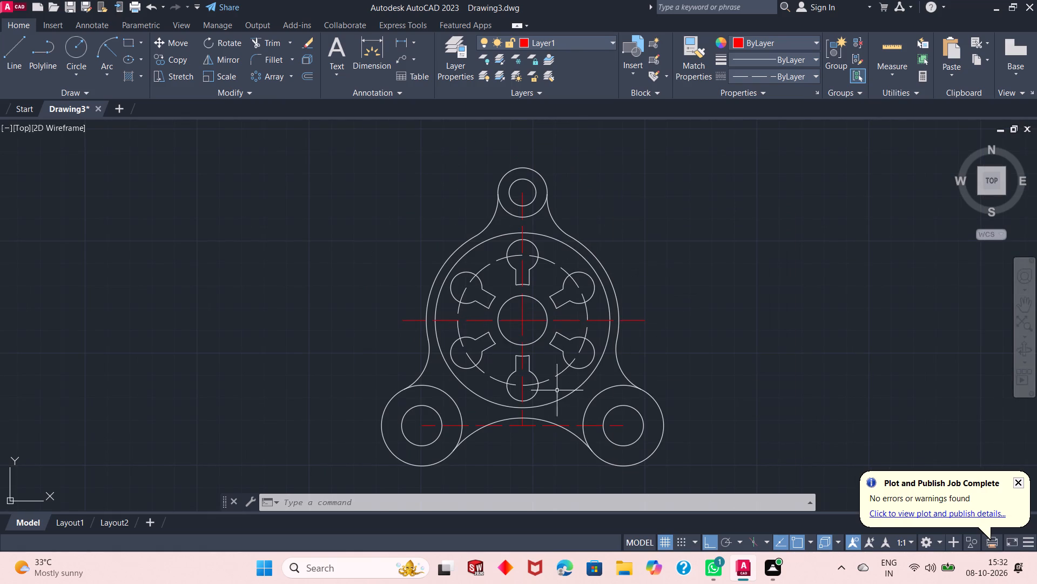
# Erase the two horizontal centre-line segments joining the lower-left and lower-right lug centres.
pyautogui.click(519, 427)
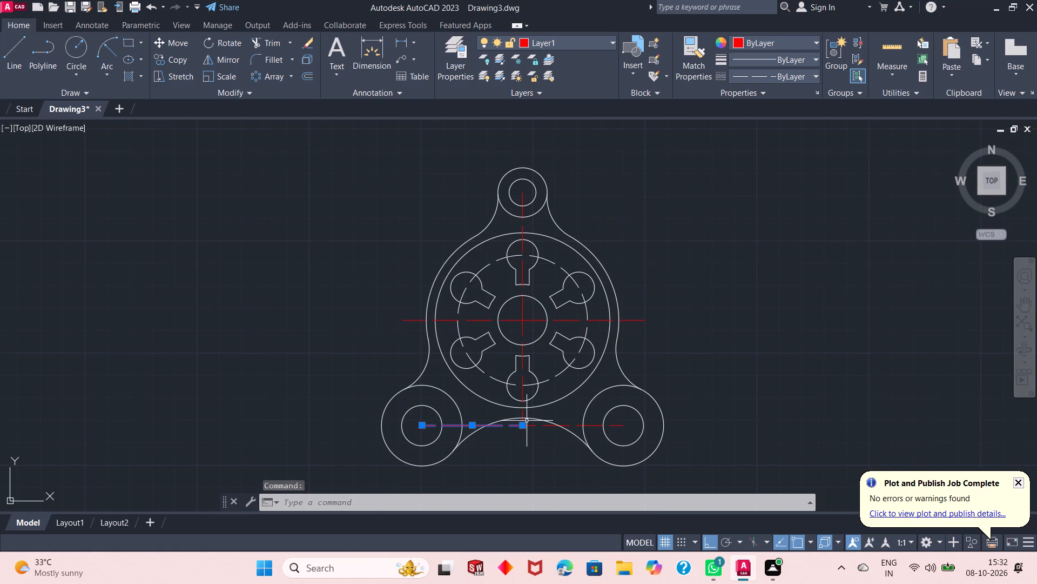
pyautogui.click(521, 409)
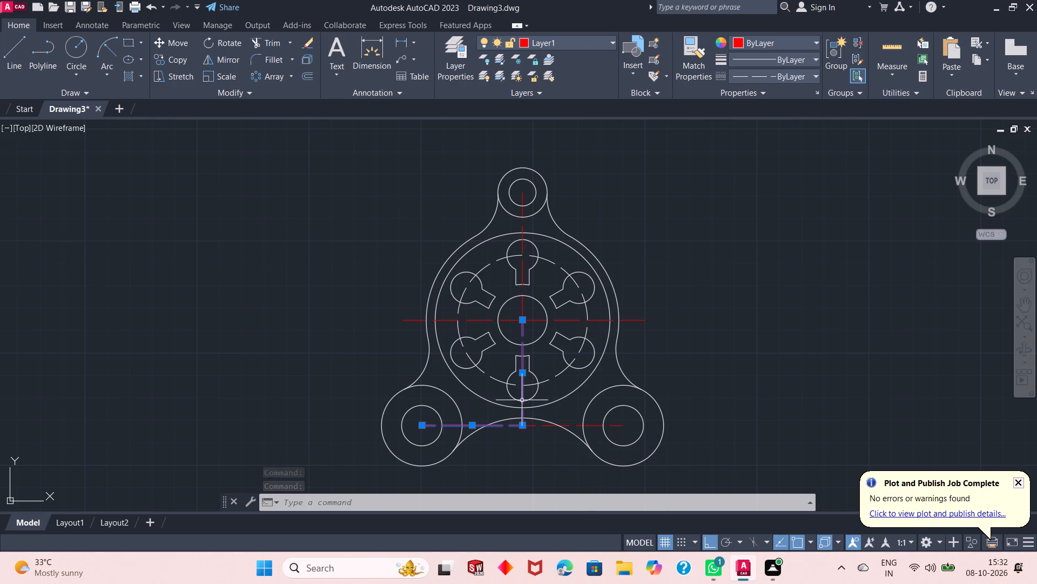
pyautogui.click(522, 397)
pyautogui.press('Escape')
pyautogui.click(566, 425)
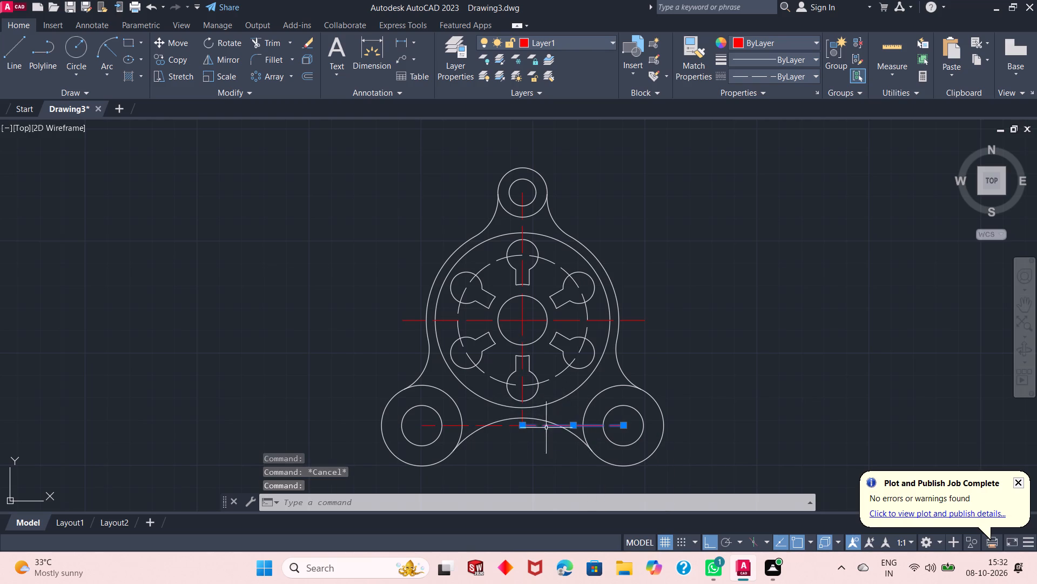
pyautogui.click(507, 426)
pyautogui.rightClick(738, 231)
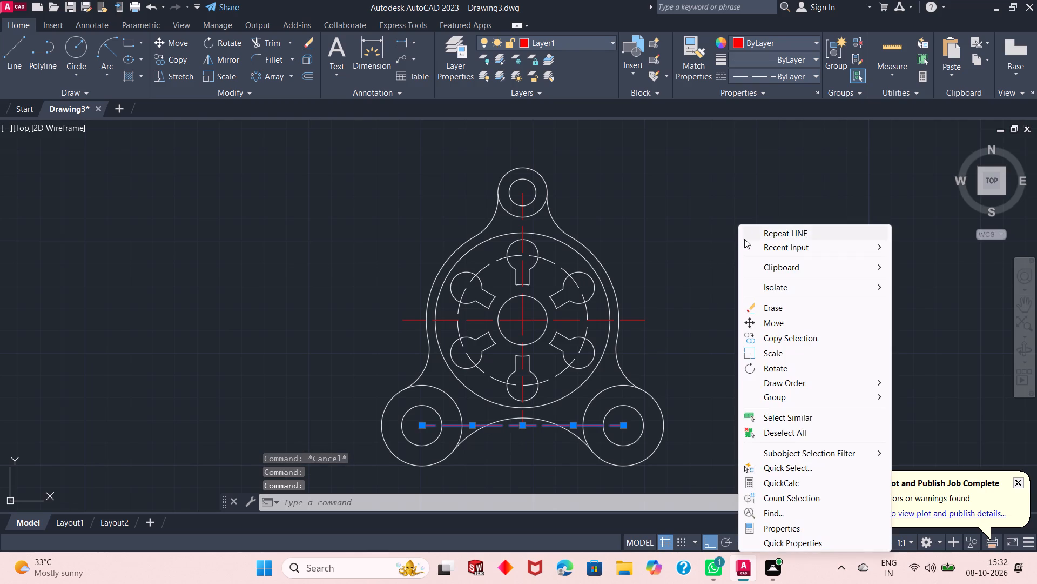
pyautogui.click(767, 309)
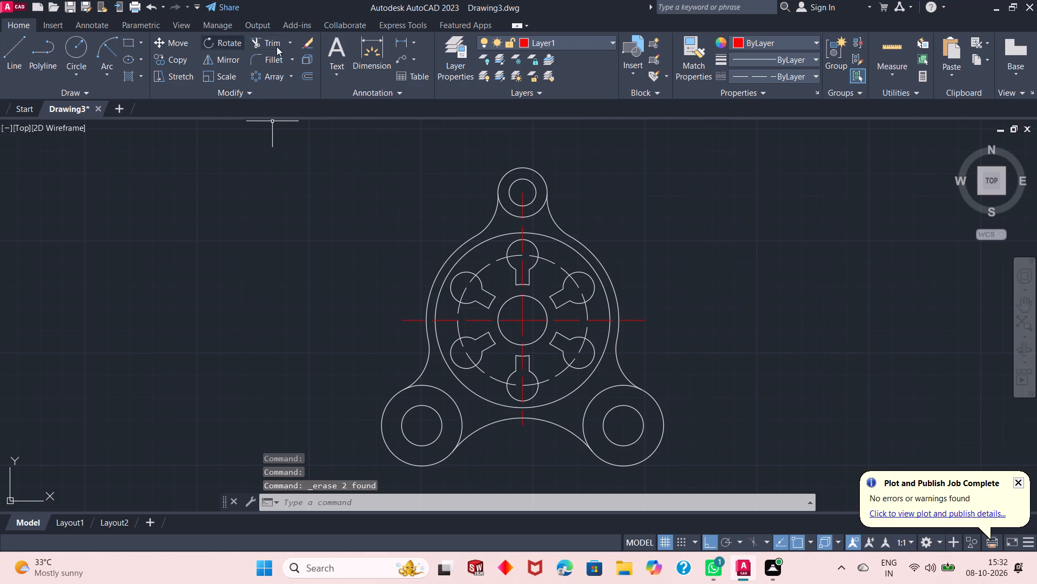
# Draw horizontal centre lines on Layer1 from the lower-left lug's centre, about 24 long to the right and slightly longer to the left.
pyautogui.click(24, 59)
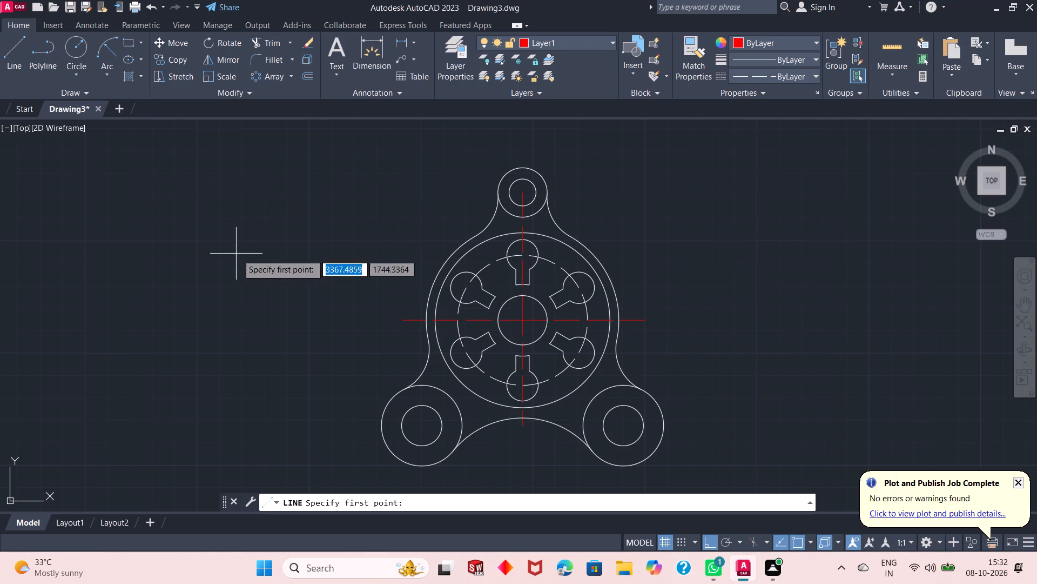
pyautogui.click(424, 429)
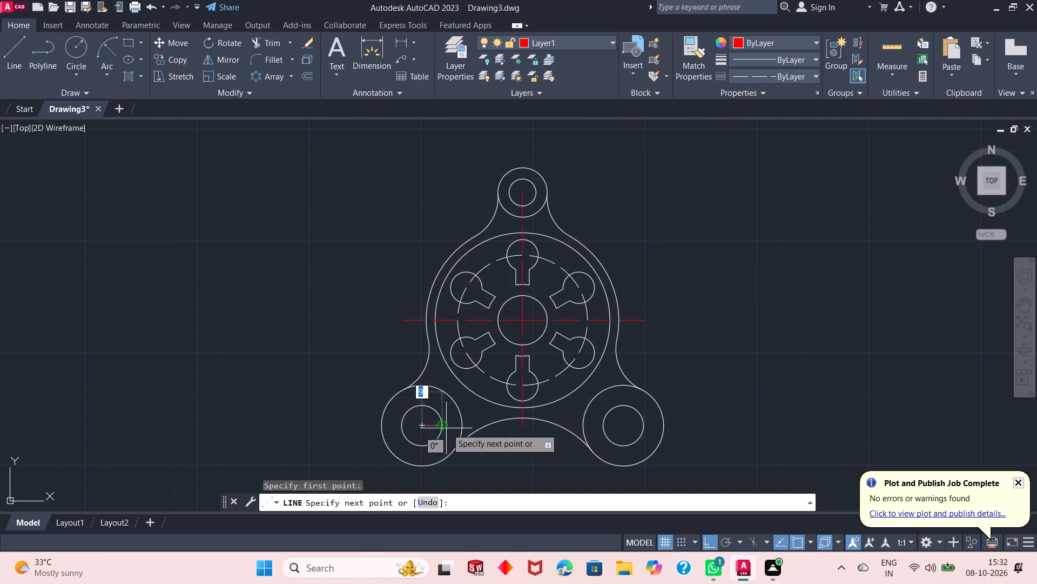
pyautogui.click(475, 419)
pyautogui.rightClick(475, 419)
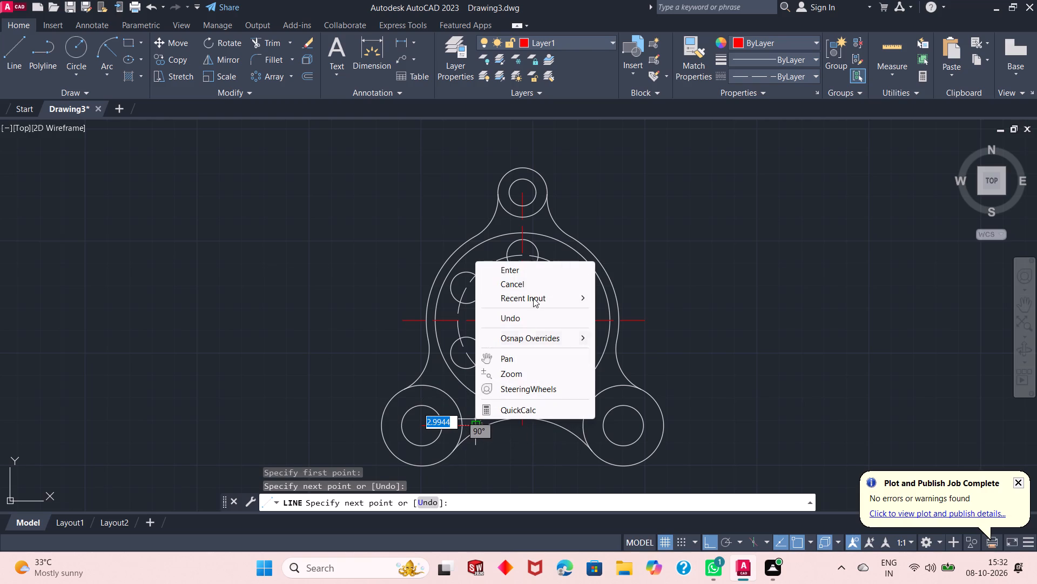
pyautogui.click(536, 267)
pyautogui.rightClick(374, 187)
pyautogui.click(409, 191)
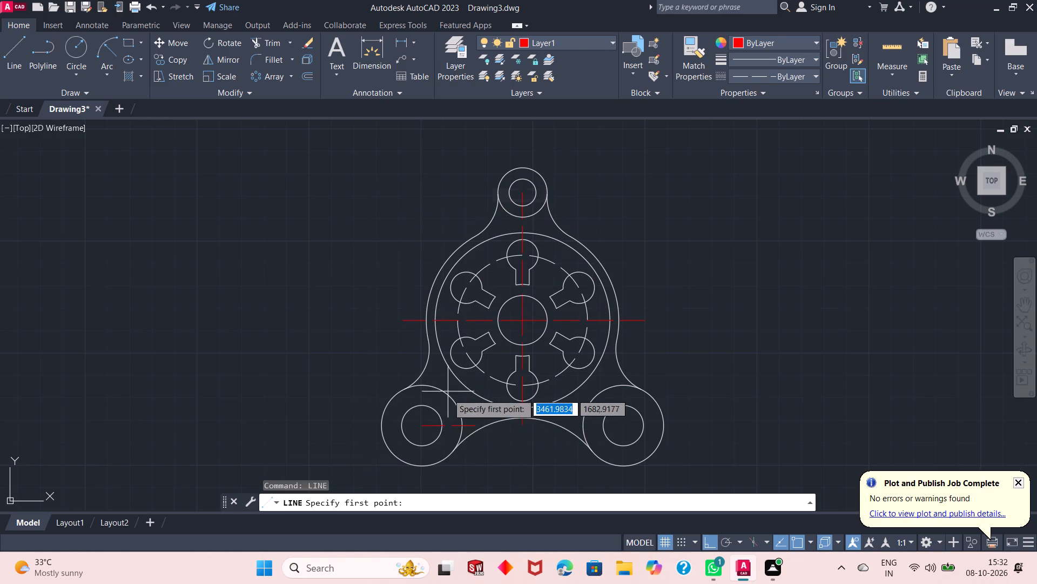
pyautogui.click(425, 424)
pyautogui.click(358, 424)
pyautogui.rightClick(363, 387)
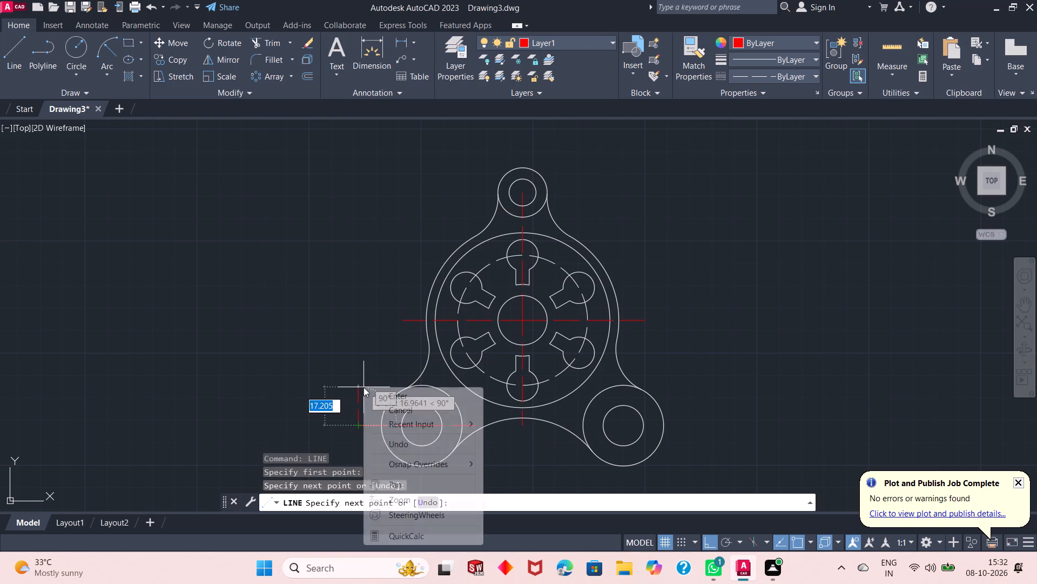
pyautogui.click(381, 391)
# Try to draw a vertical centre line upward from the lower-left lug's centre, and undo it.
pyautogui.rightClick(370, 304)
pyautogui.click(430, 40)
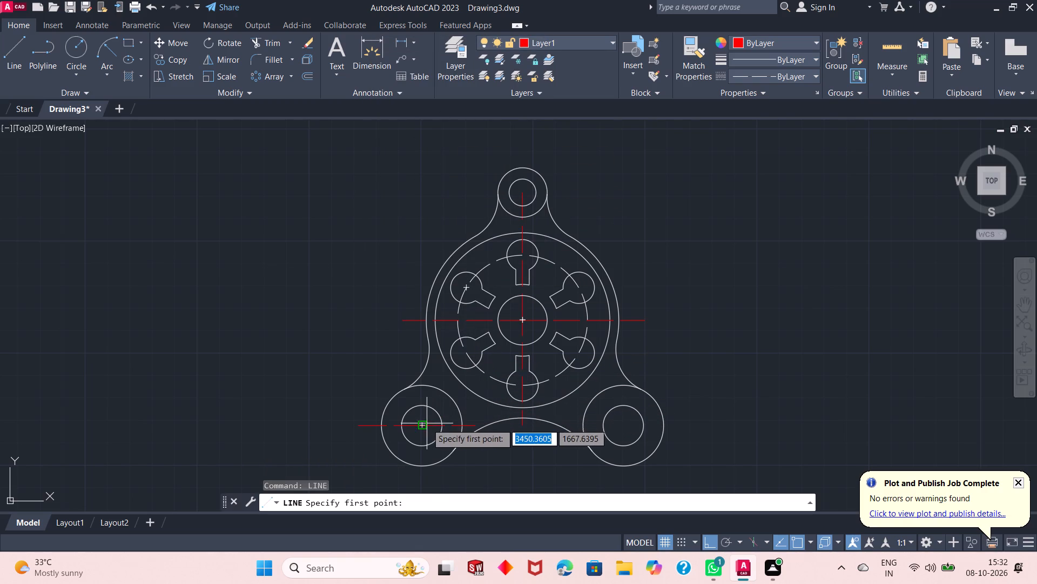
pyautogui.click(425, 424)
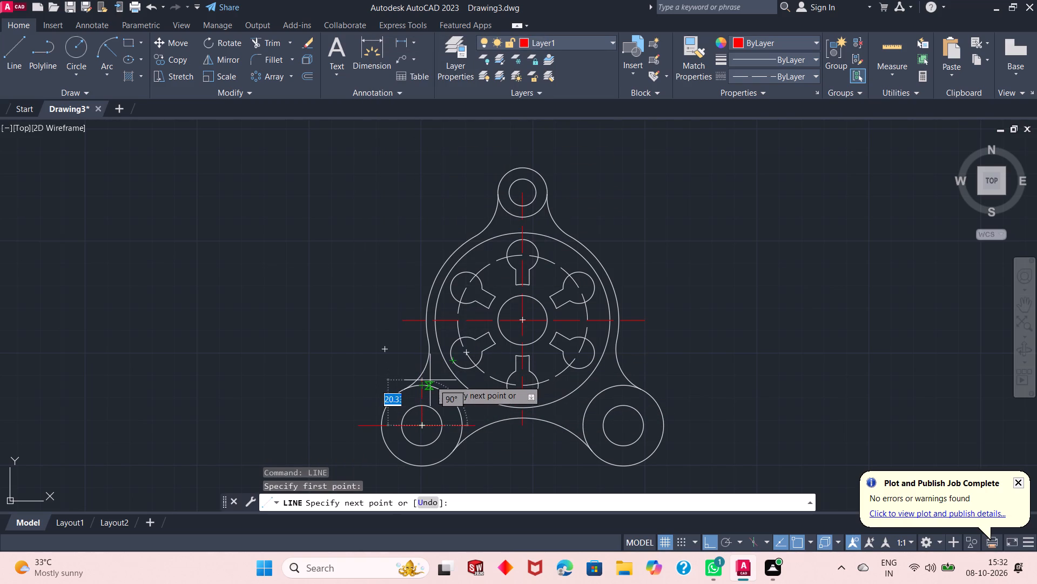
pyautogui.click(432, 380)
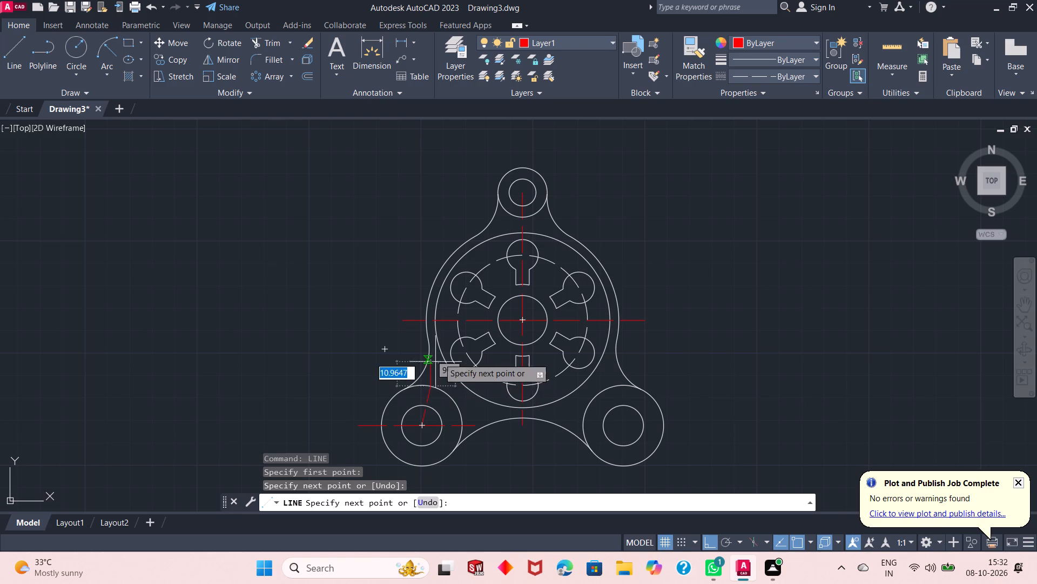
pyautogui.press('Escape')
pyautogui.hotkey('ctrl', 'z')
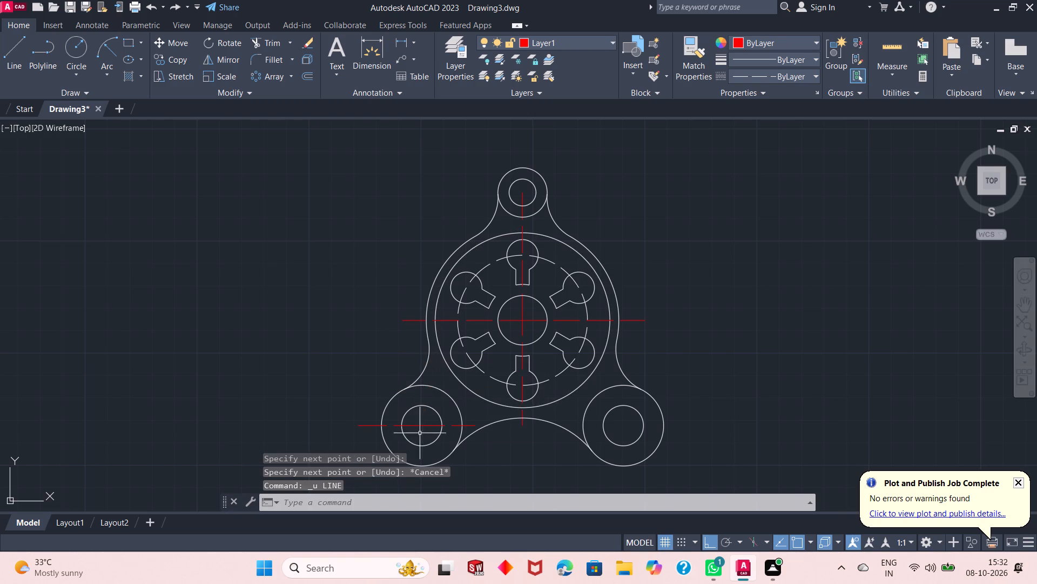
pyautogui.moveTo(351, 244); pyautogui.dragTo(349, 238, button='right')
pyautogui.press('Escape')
# Draw vertical Layer1 centre lines from the lower-left lug's centre, upward and downward to just beyond its outer circle.
pyautogui.click(15, 45)
pyautogui.scroll(2, 441, 436)
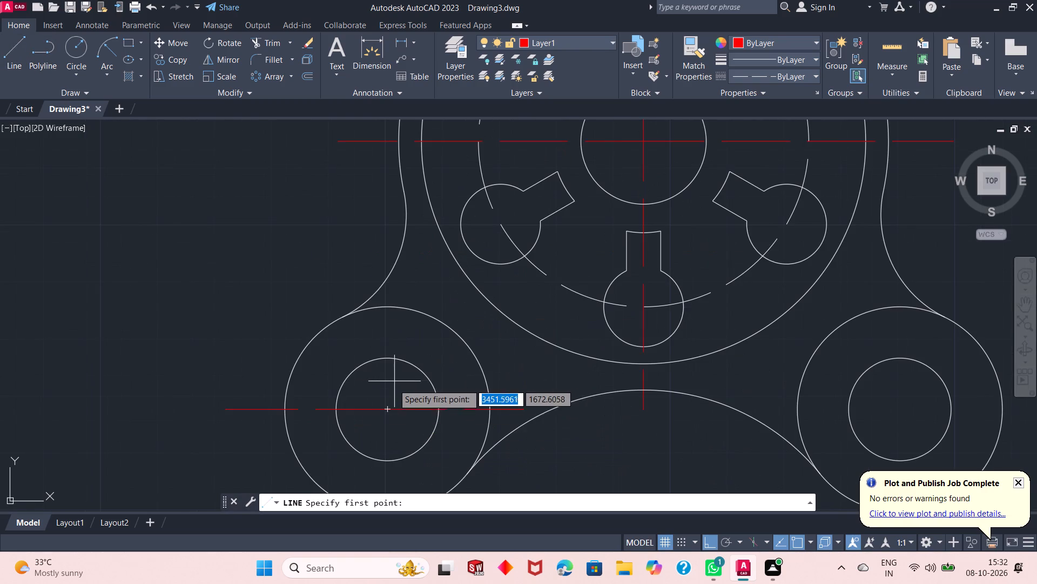
pyautogui.scroll(1, 393, 389)
pyautogui.click(383, 424)
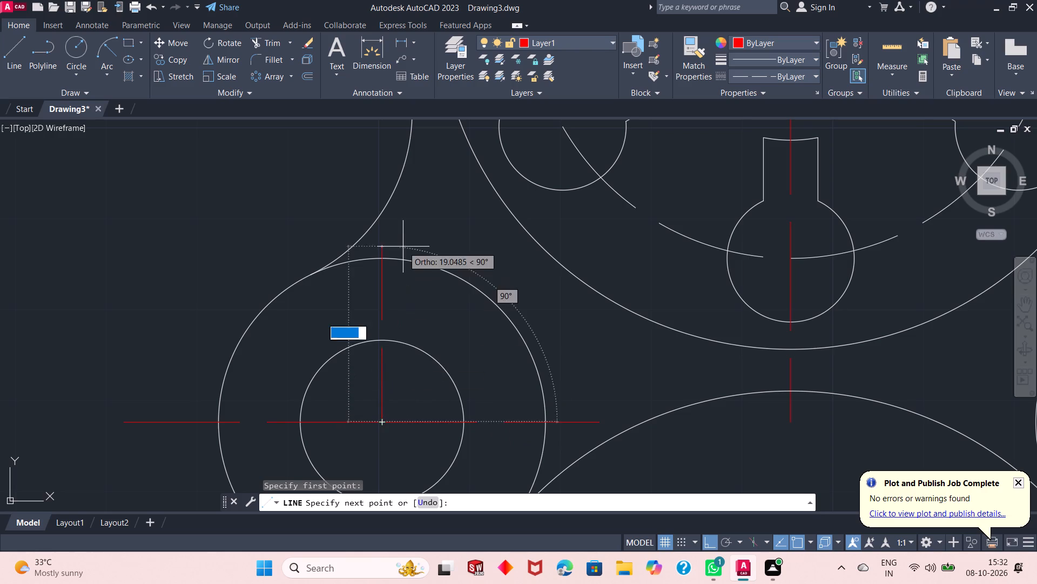
pyautogui.click(398, 236)
pyautogui.rightClick(398, 236)
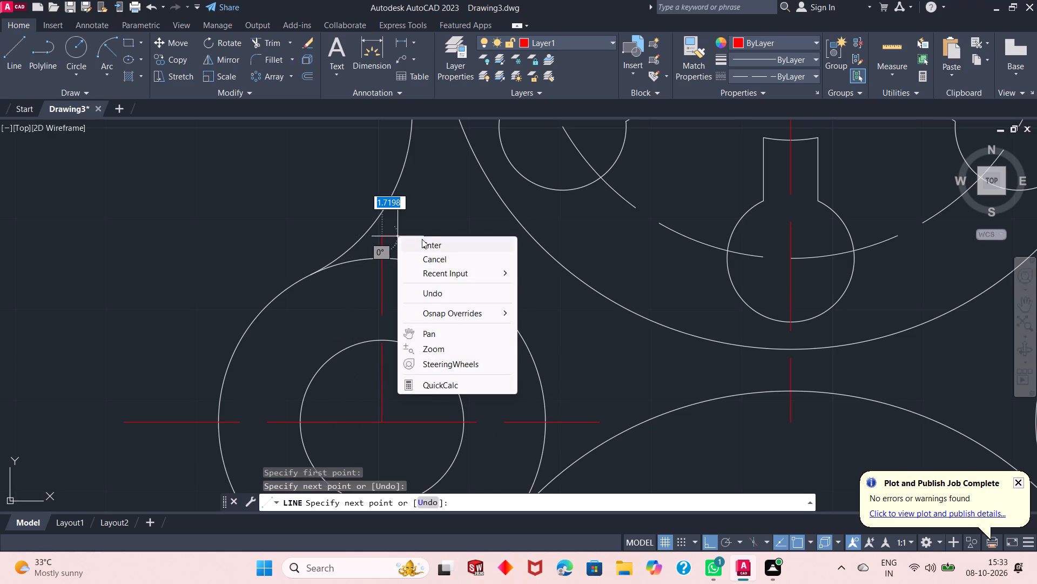
pyautogui.click(422, 242)
pyautogui.rightClick(425, 218)
pyautogui.click(443, 229)
pyautogui.scroll(-3, 413, 243)
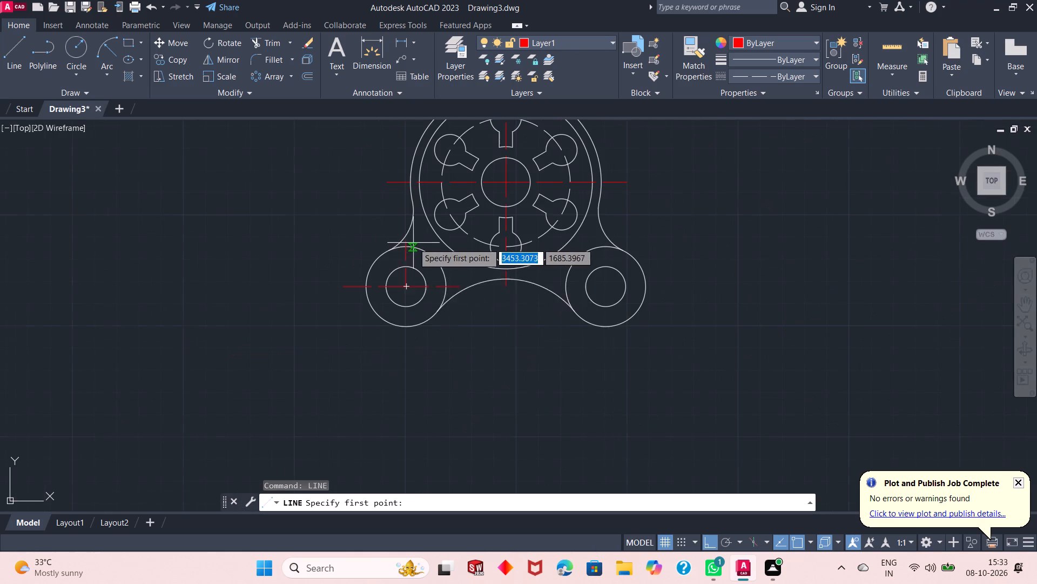
pyautogui.click(408, 288)
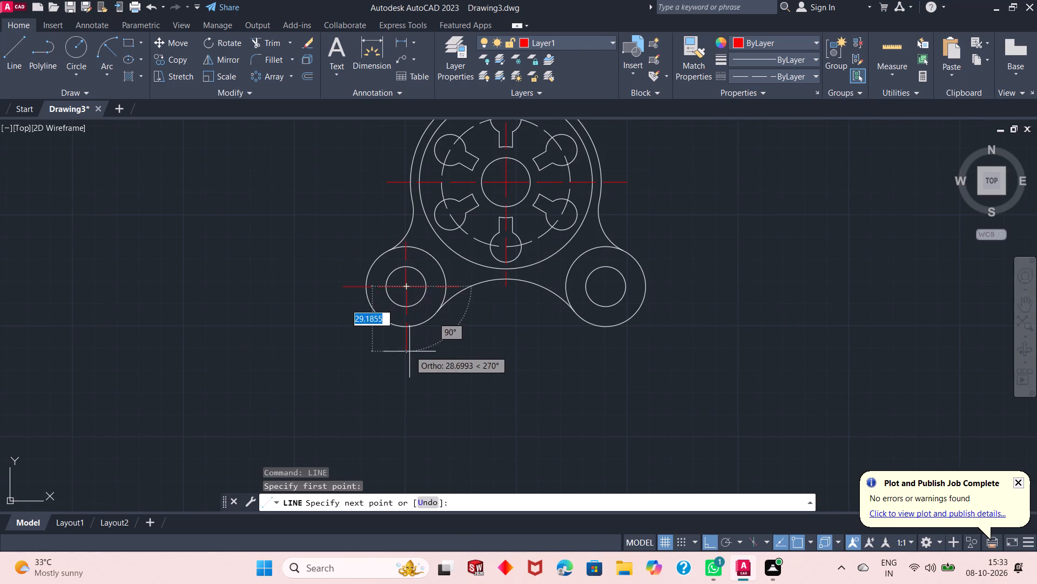
pyautogui.click(409, 346)
pyautogui.rightClick(409, 346)
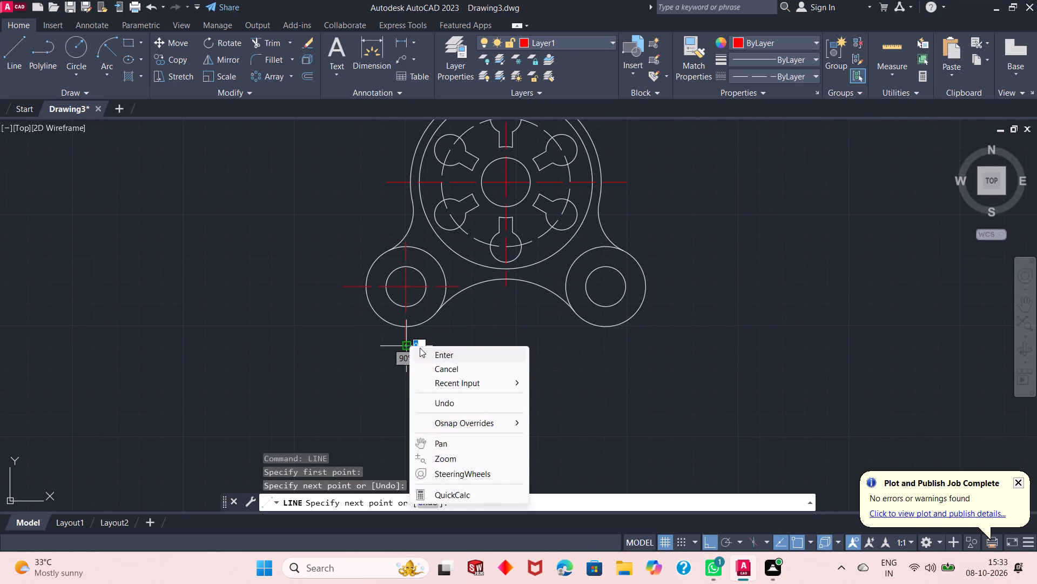
pyautogui.click(422, 349)
# Draw vertical Layer1 centre lines from the lower-right lug's centre, upward and downward to just beyond its outer circle.
pyautogui.scroll(1, 679, 256)
pyautogui.rightClick(654, 277)
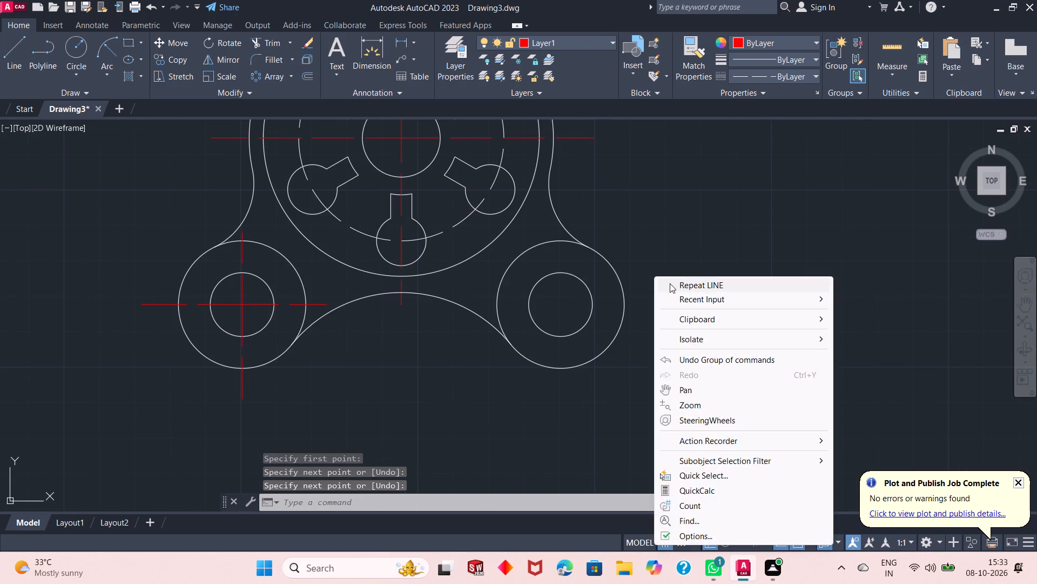
pyautogui.click(670, 283)
pyautogui.click(562, 308)
pyautogui.scroll(1, 560, 245)
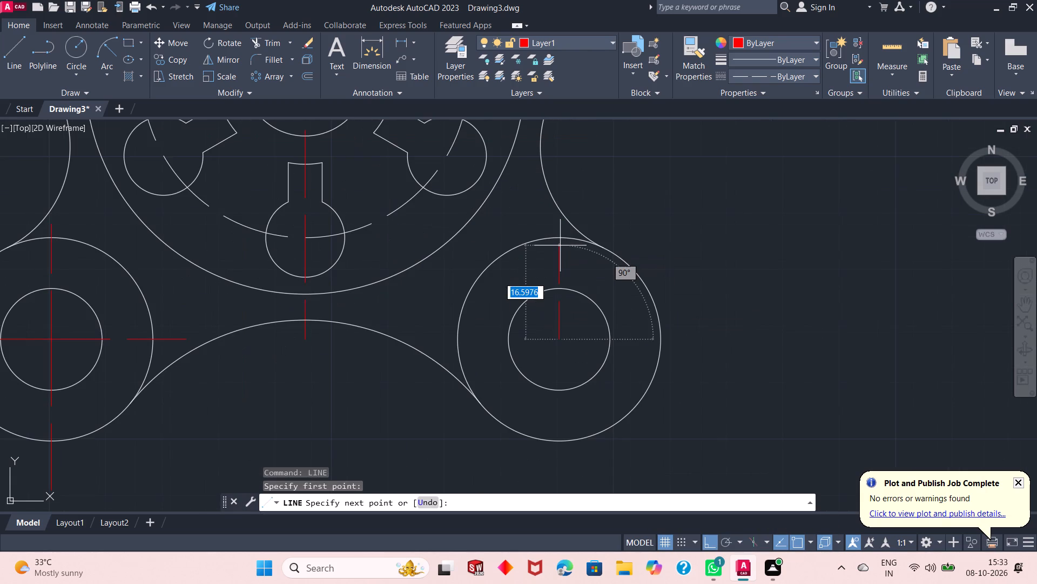
pyautogui.click(552, 222)
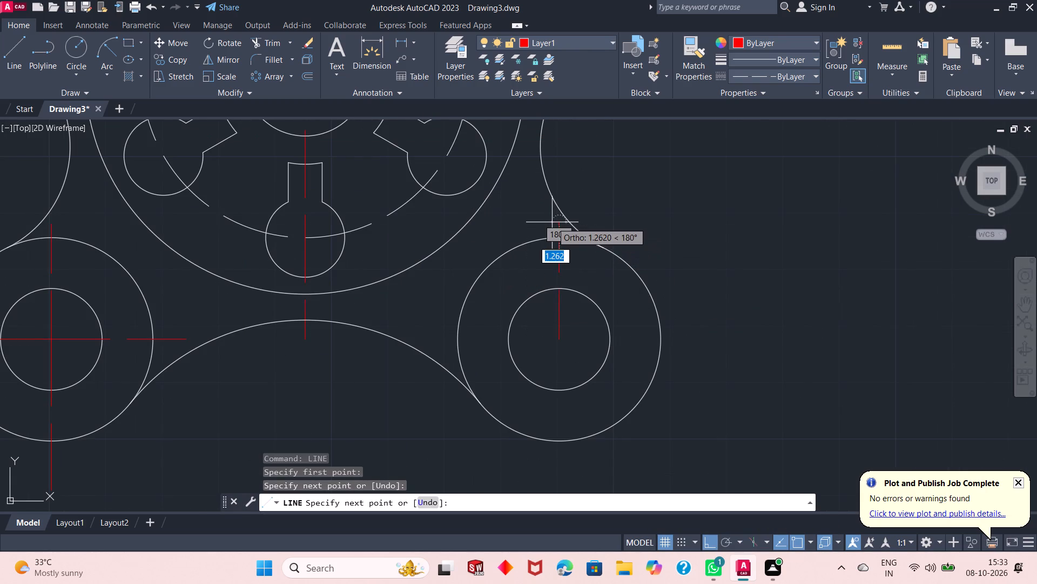
pyautogui.rightClick(552, 222)
pyautogui.click(566, 225)
pyautogui.rightClick(574, 183)
pyautogui.click(590, 191)
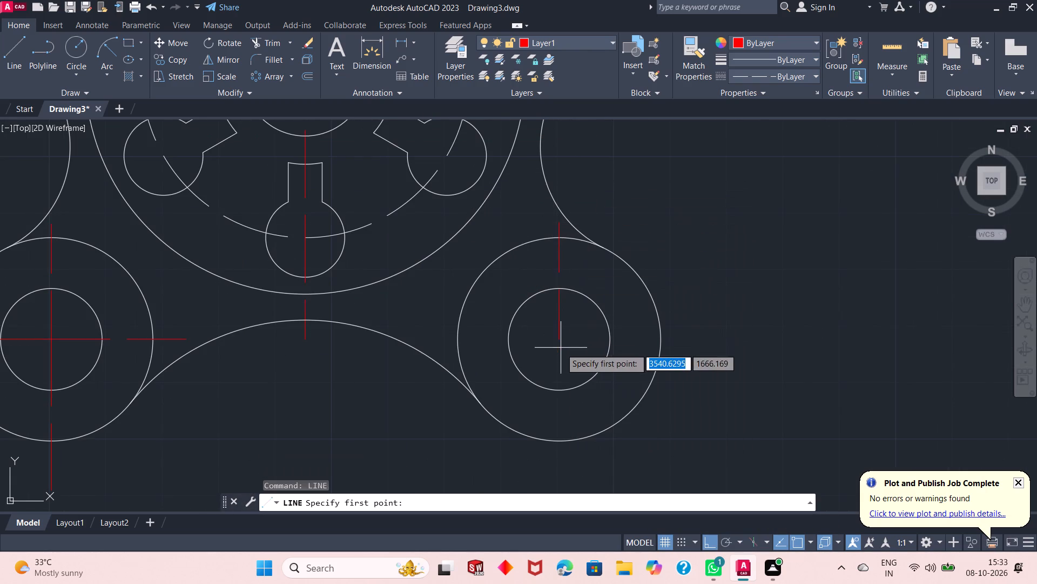
pyautogui.click(562, 338)
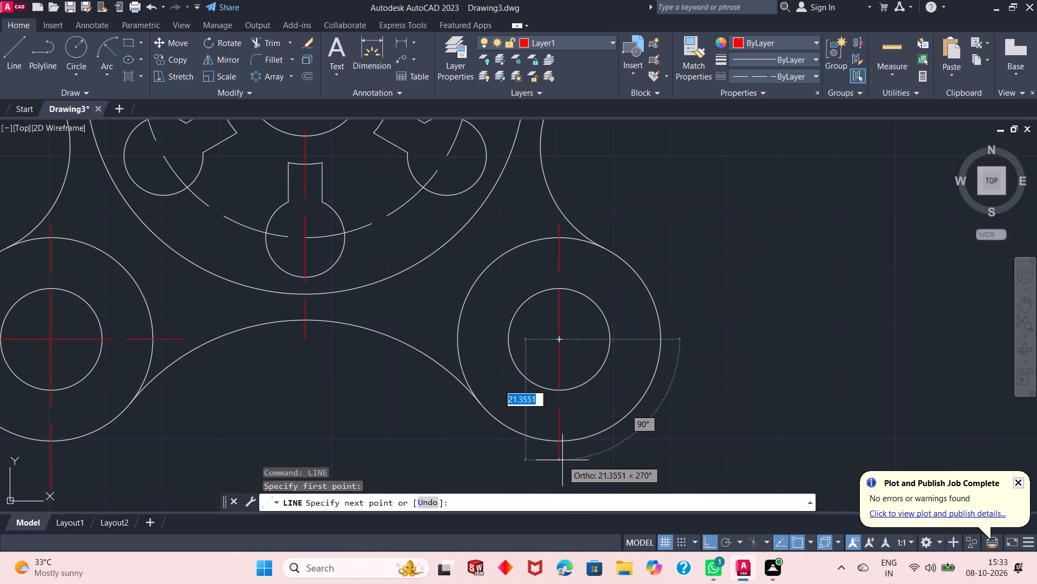
pyautogui.click(555, 489)
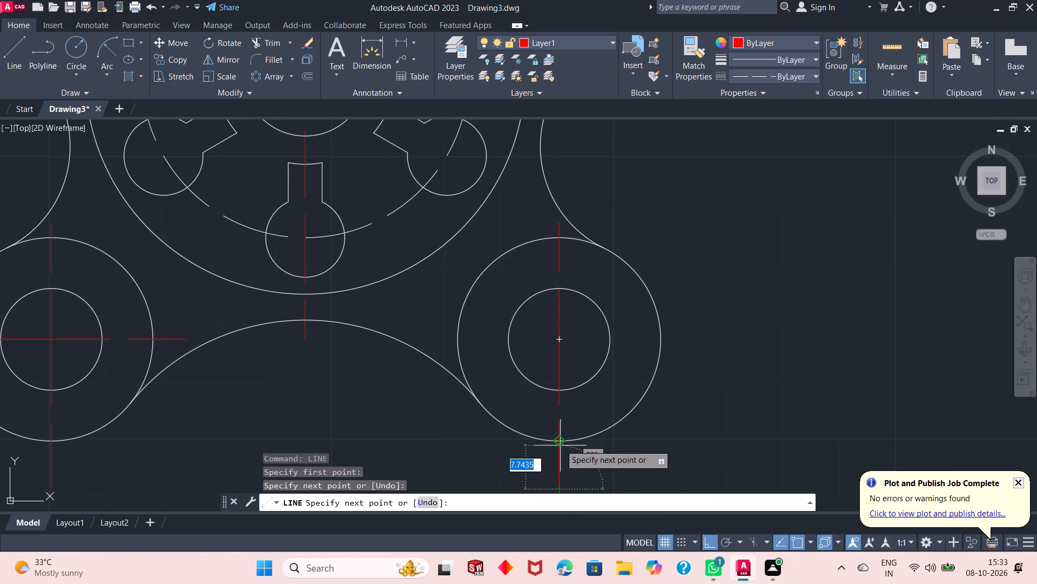
pyautogui.rightClick(624, 432)
pyautogui.click(697, 283)
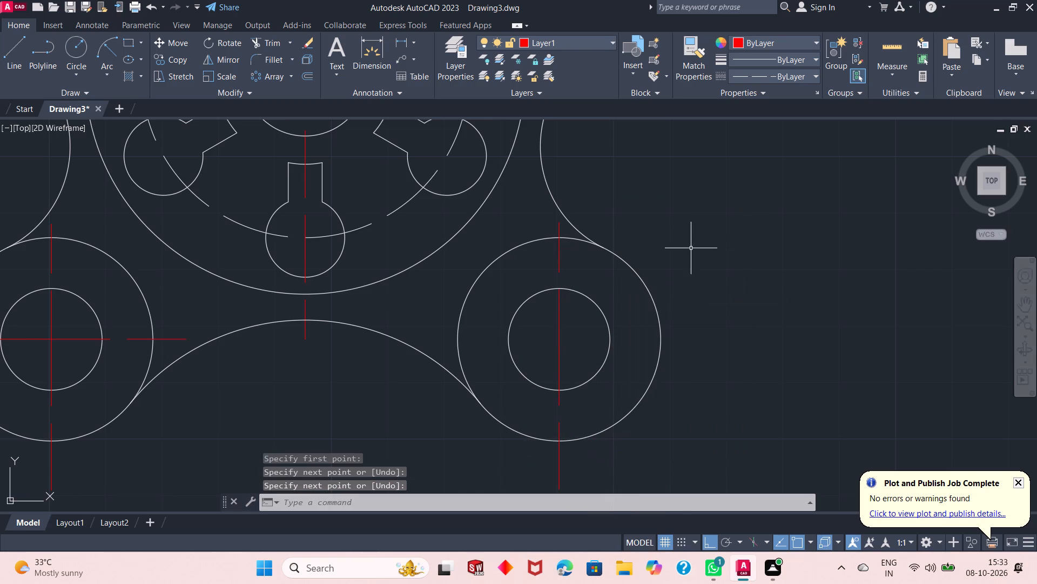
# Draw horizontal Layer1 centre lines from the lower-right lug's centre, to the right and left just beyond its outer circle.
pyautogui.rightClick(691, 248)
pyautogui.click(709, 257)
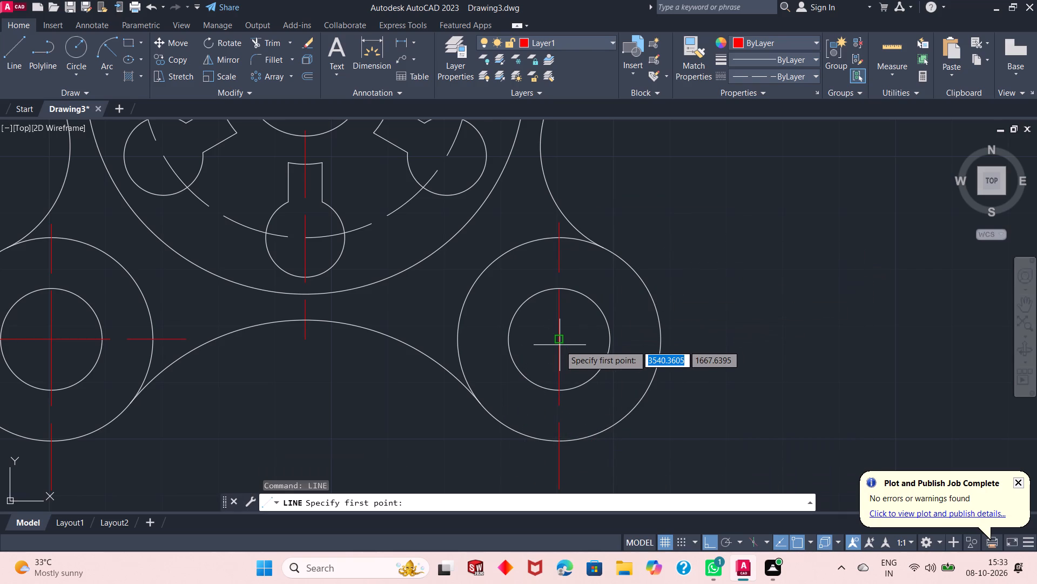
pyautogui.click(561, 341)
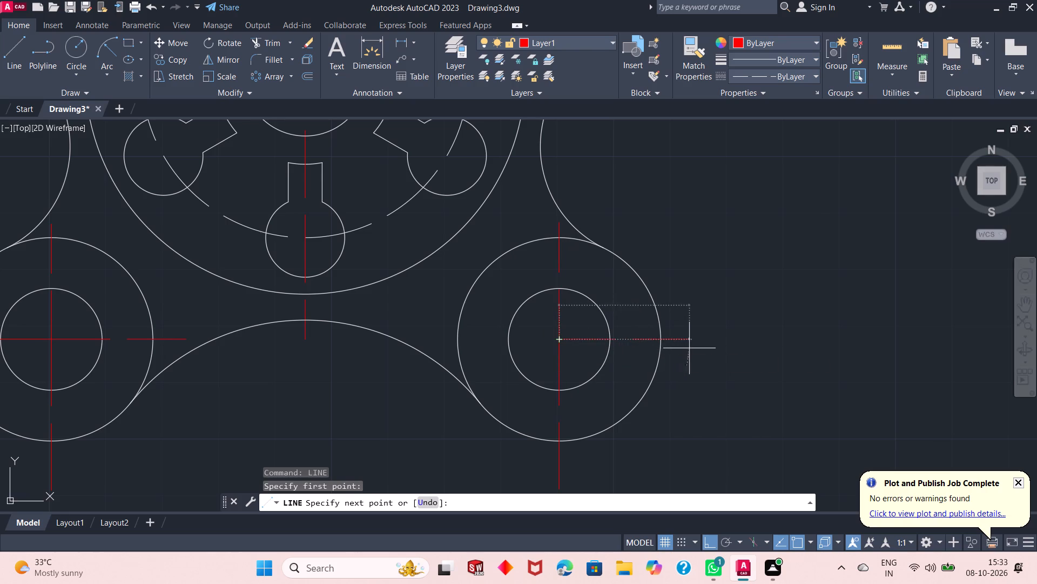
pyautogui.click(689, 348)
pyautogui.rightClick(725, 304)
pyautogui.click(743, 311)
pyautogui.rightClick(742, 288)
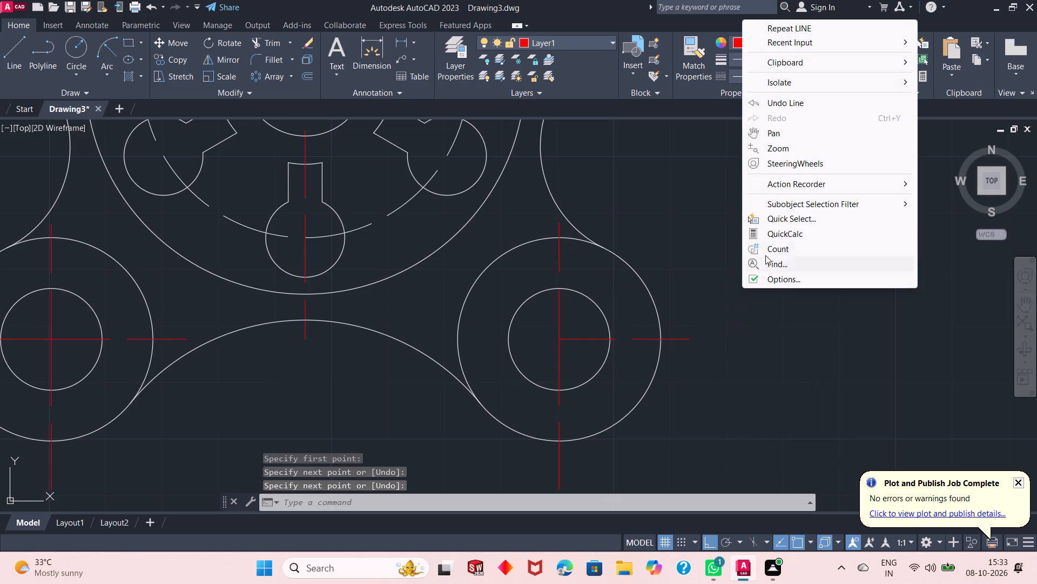
pyautogui.click(805, 34)
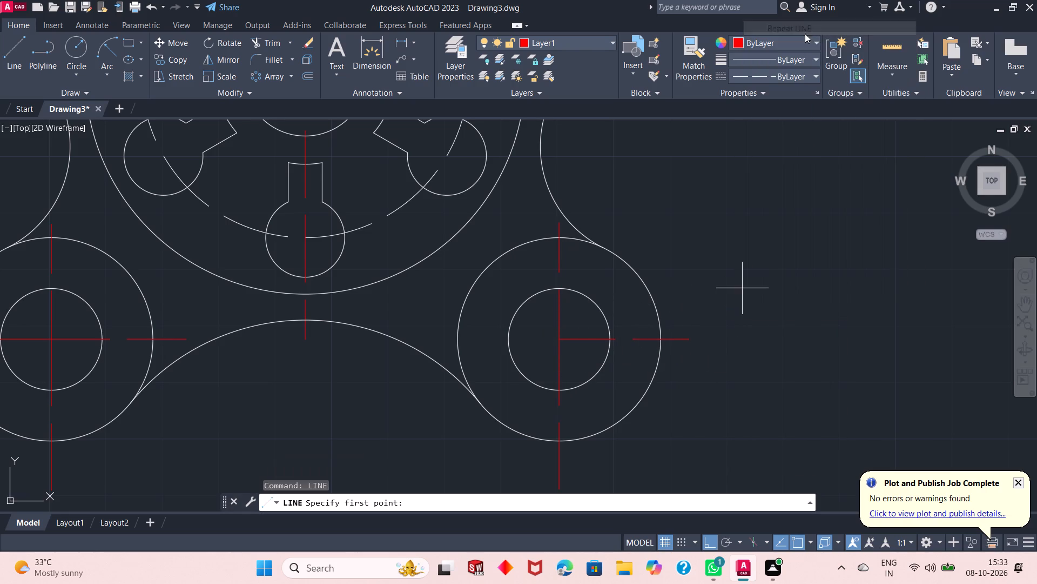
pyautogui.click(560, 336)
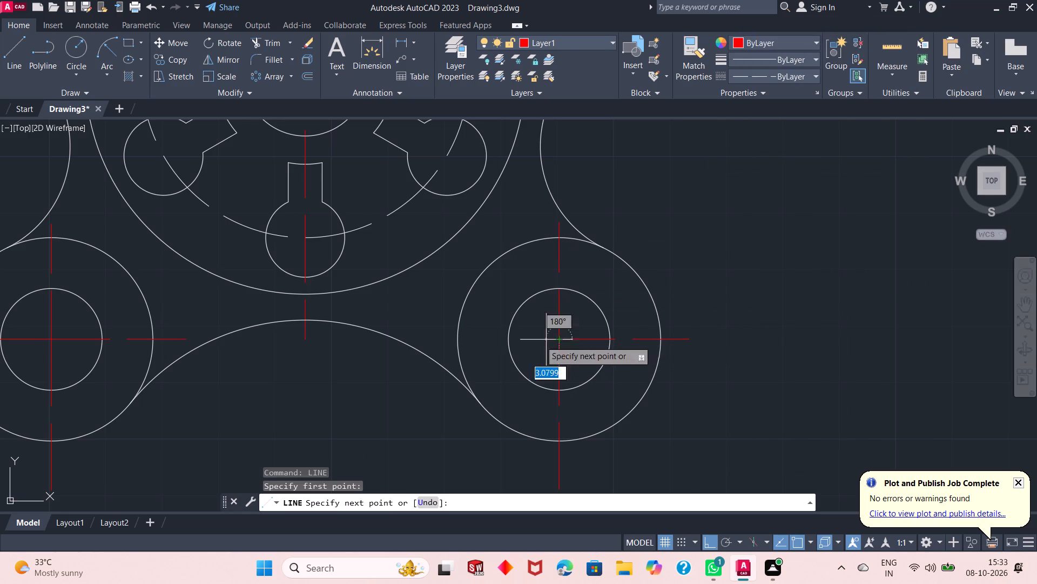
pyautogui.click(427, 343)
pyautogui.rightClick(488, 286)
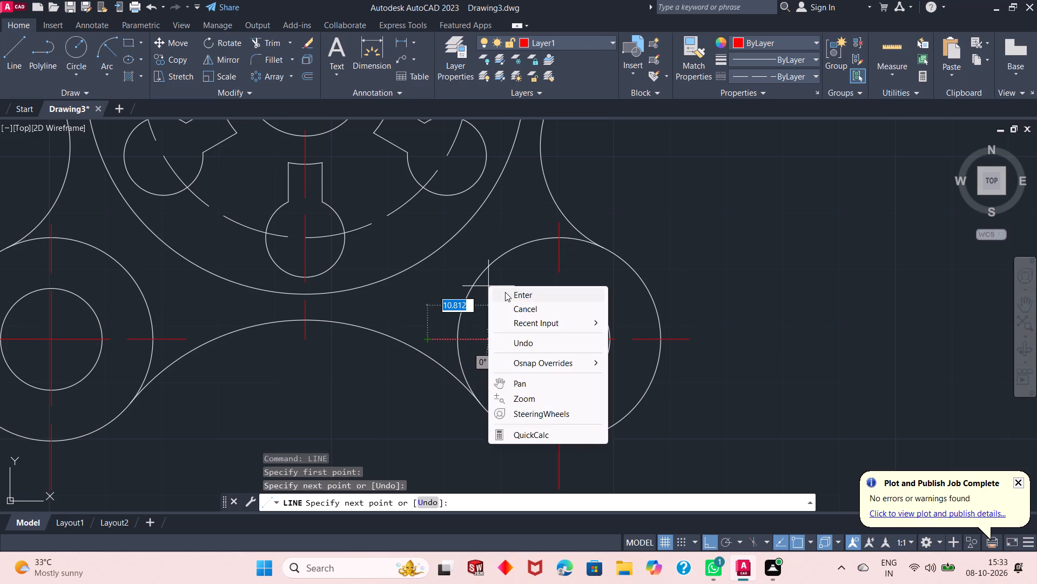
pyautogui.click(507, 292)
pyautogui.scroll(-2, 617, 288)
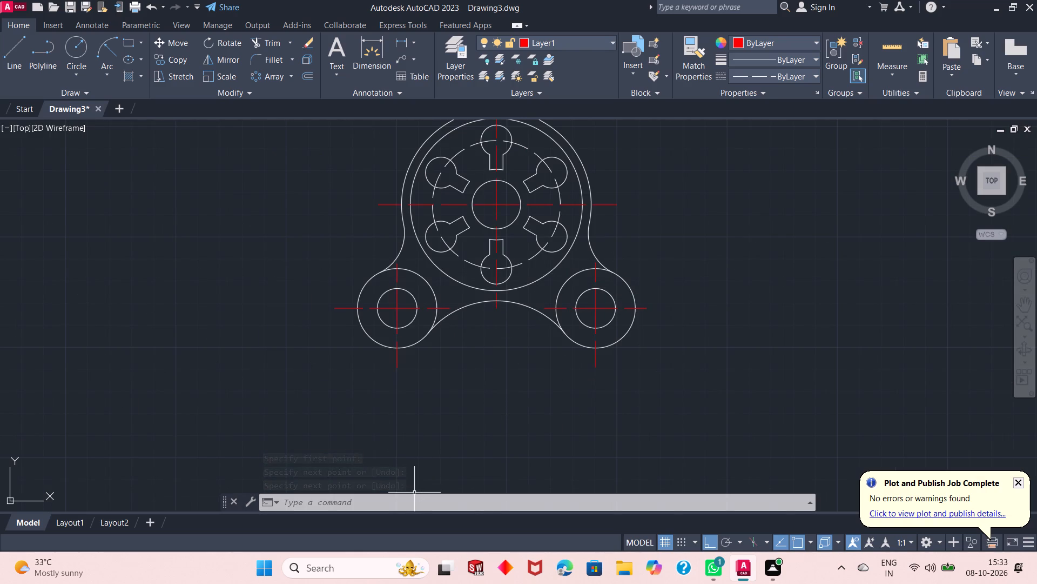
# Draw a vertical Layer1 centre line from the top lug's centre upward to just beyond its outer circle.
pyautogui.scroll(-2, 480, 407)
pyautogui.scroll(2, 486, 335)
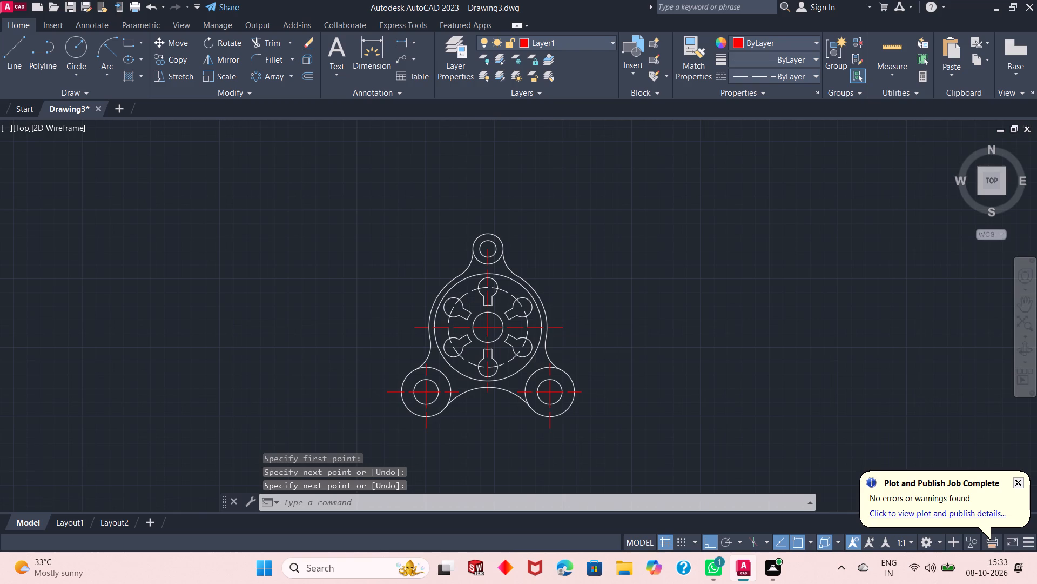
pyautogui.scroll(-1, 488, 329)
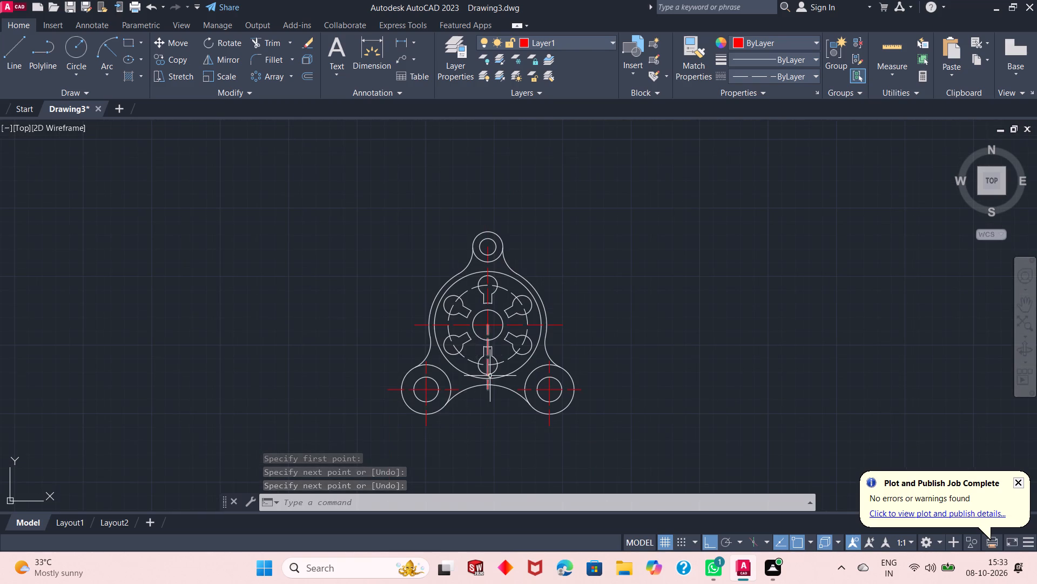
pyautogui.scroll(1, 490, 374)
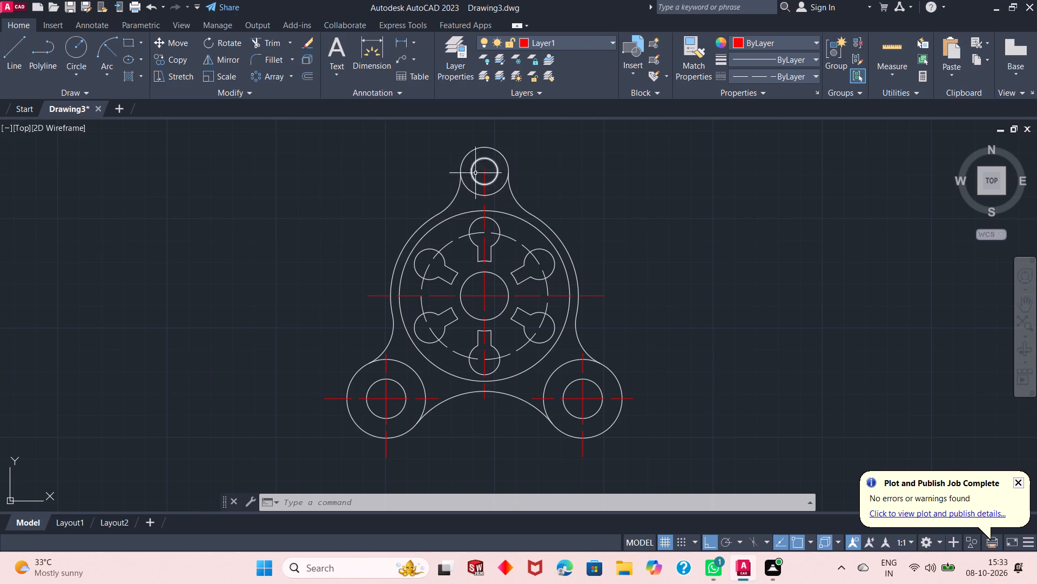
pyautogui.scroll(-1, 503, 283)
pyautogui.scroll(3, 502, 186)
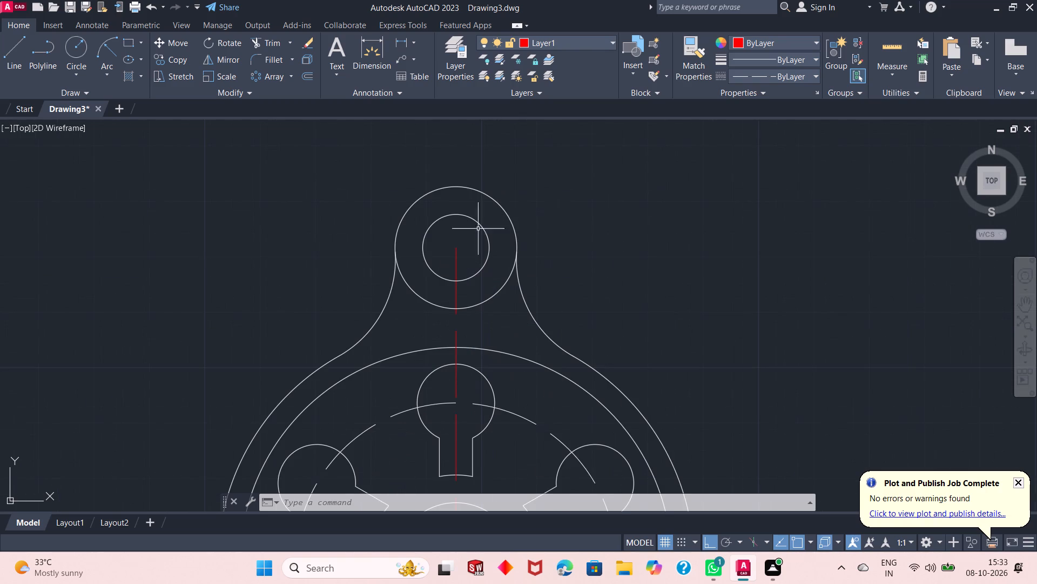
pyautogui.rightClick(203, 153)
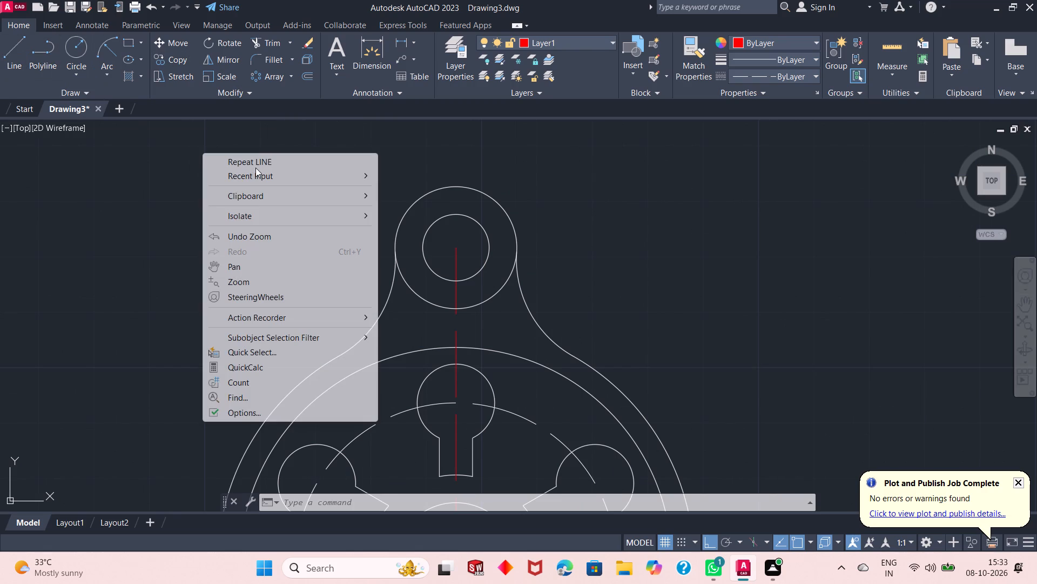
pyautogui.click(255, 168)
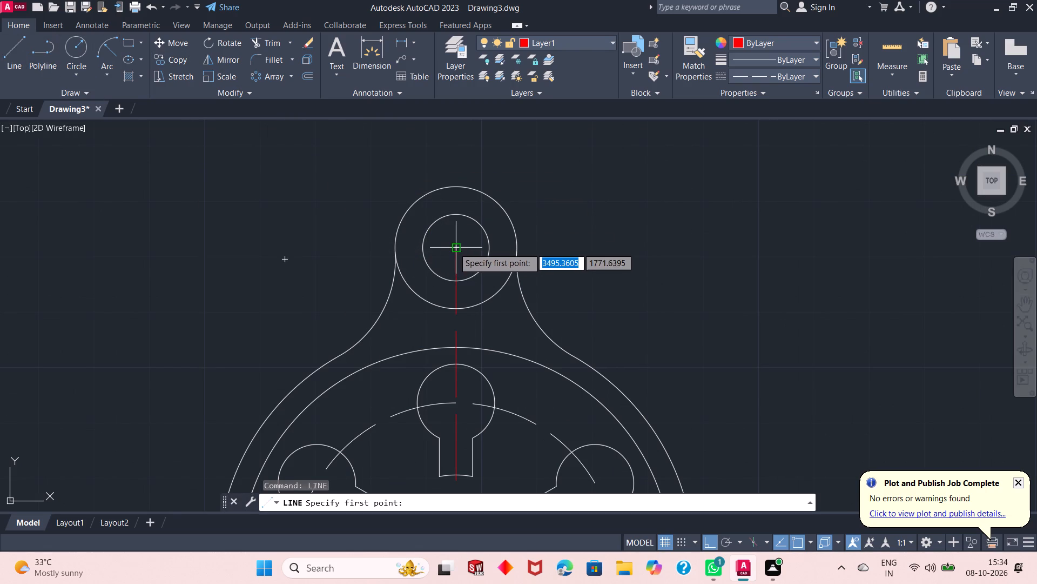
pyautogui.click(456, 248)
pyautogui.click(470, 140)
pyautogui.rightClick(476, 149)
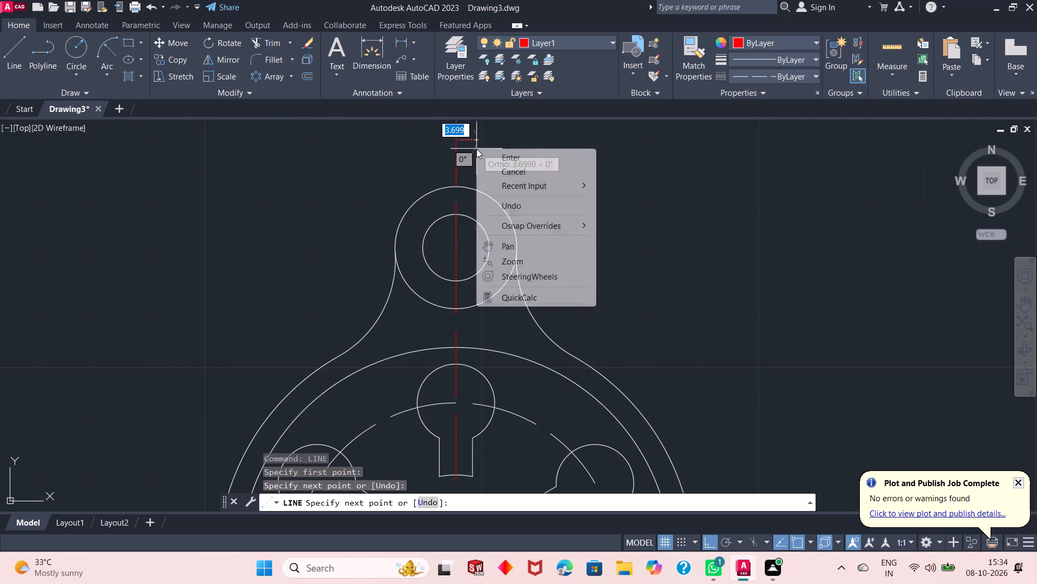
pyautogui.click(491, 156)
# Draw horizontal Layer1 centre lines about 18 units long from the top lug's centre, to the right and left beyond its outer circle.
pyautogui.rightClick(505, 142)
pyautogui.click(548, 152)
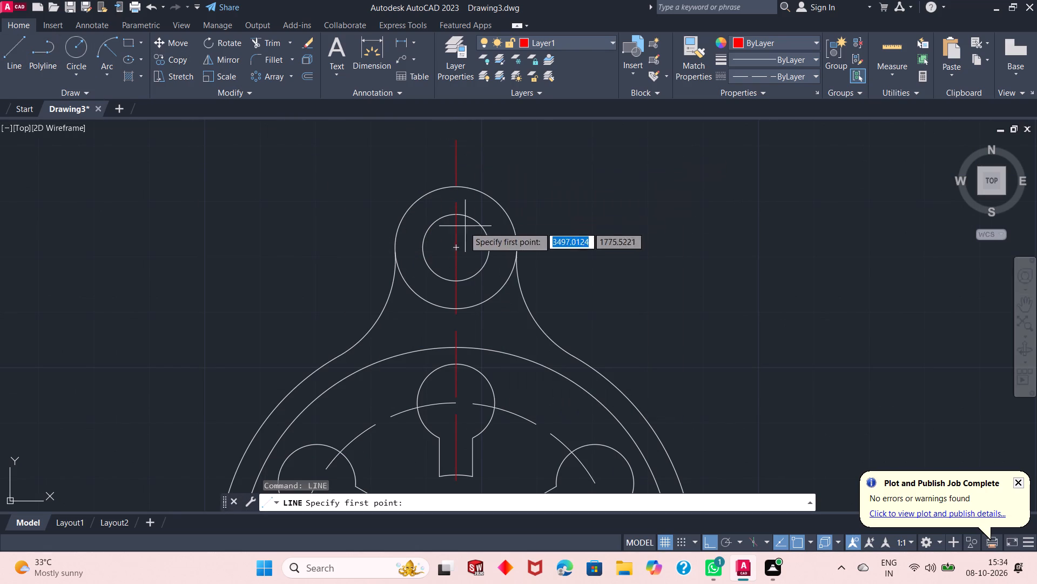
pyautogui.click(454, 247)
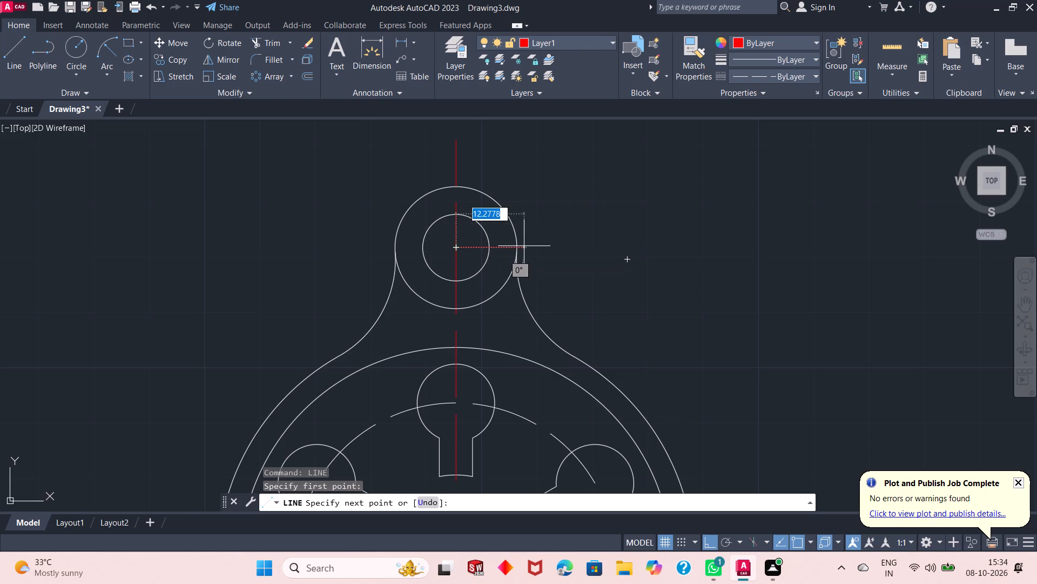
pyautogui.click(557, 244)
pyautogui.rightClick(567, 219)
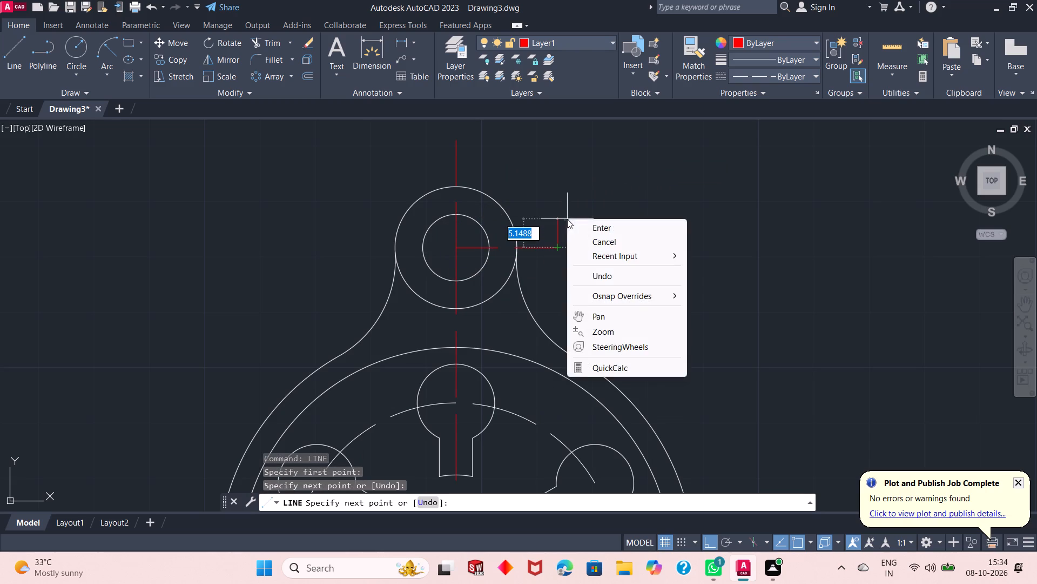
pyautogui.click(583, 224)
pyautogui.rightClick(582, 165)
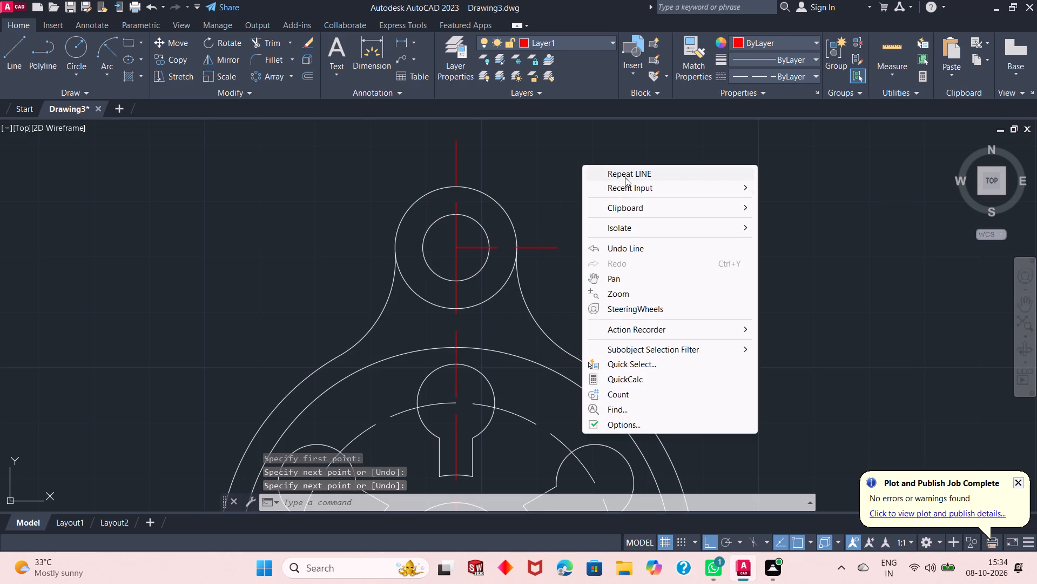
pyautogui.click(625, 177)
pyautogui.click(456, 249)
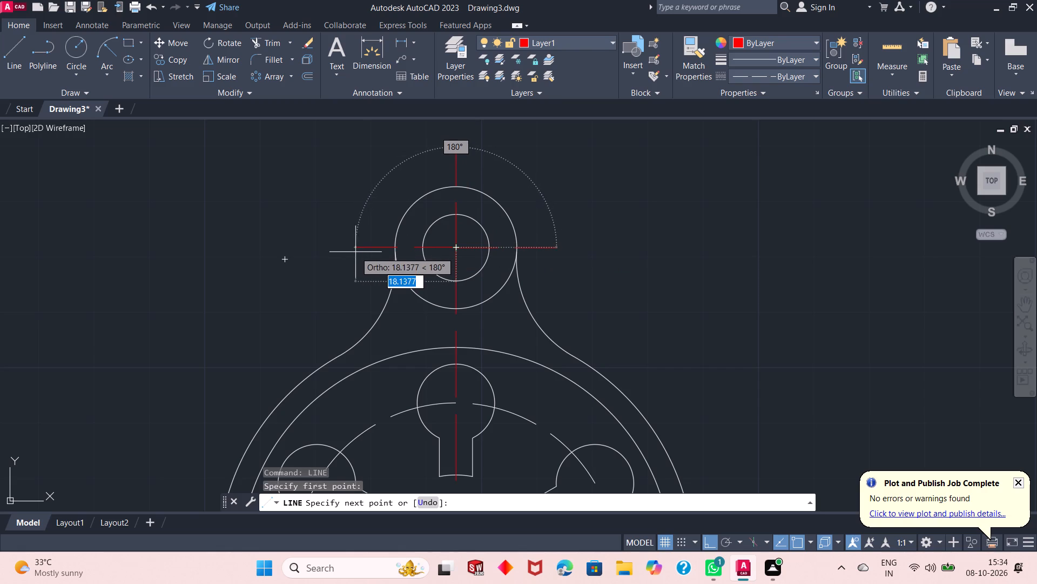
pyautogui.click(355, 252)
pyautogui.rightClick(349, 214)
pyautogui.click(363, 220)
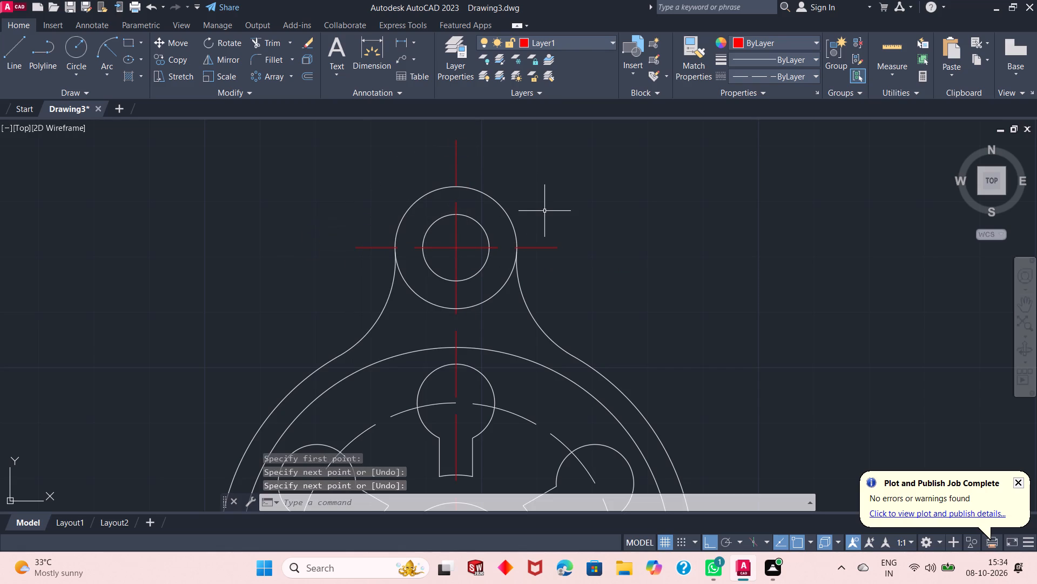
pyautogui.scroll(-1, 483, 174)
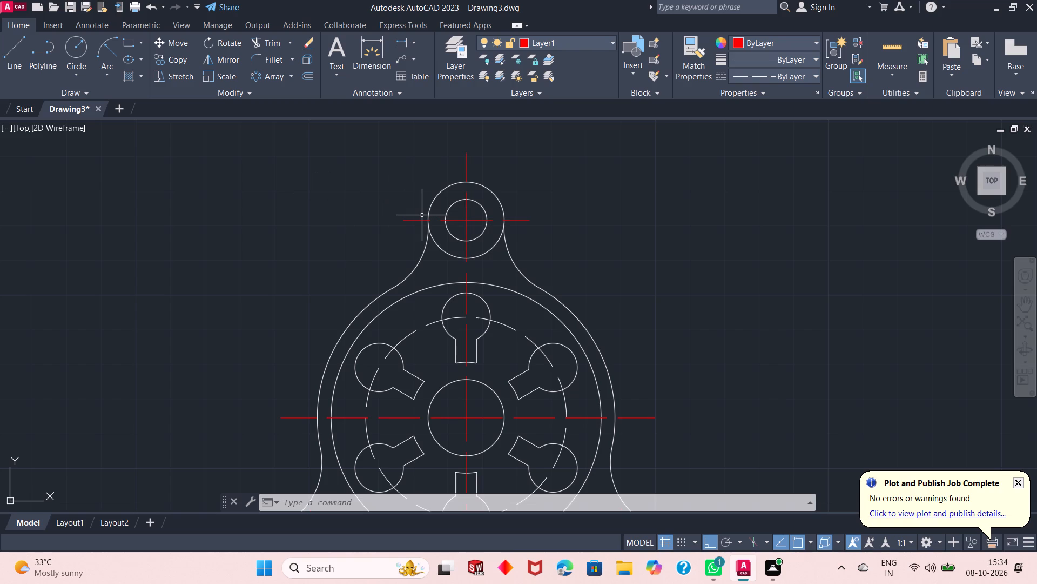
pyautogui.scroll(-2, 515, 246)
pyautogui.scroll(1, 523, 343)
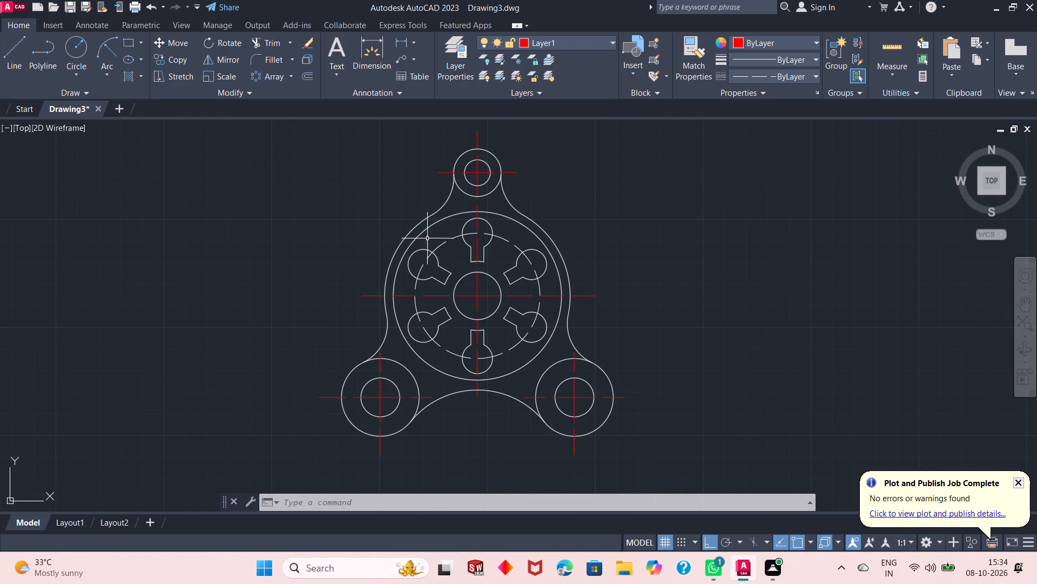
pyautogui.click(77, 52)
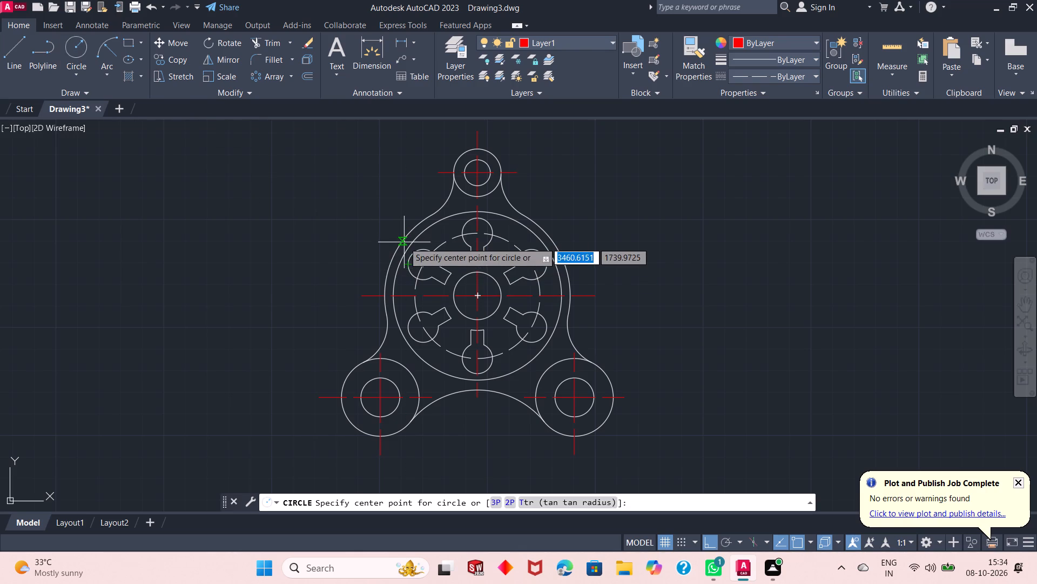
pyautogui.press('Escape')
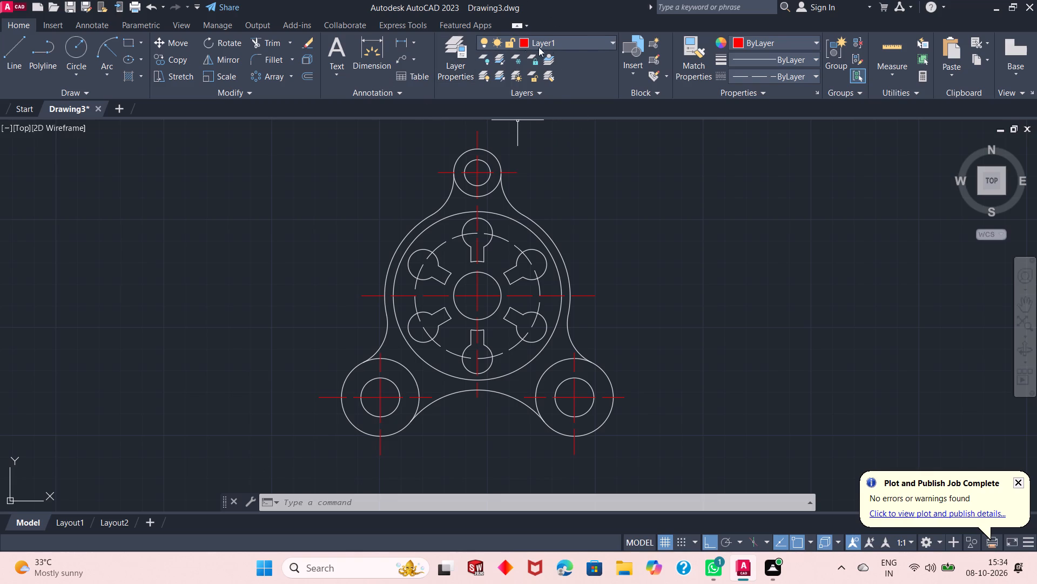
# Make Layer2 current and add a vertical linear dimension between the central hole's and top lug's centres, placed left of the part.
pyautogui.click(573, 39)
pyautogui.click(560, 90)
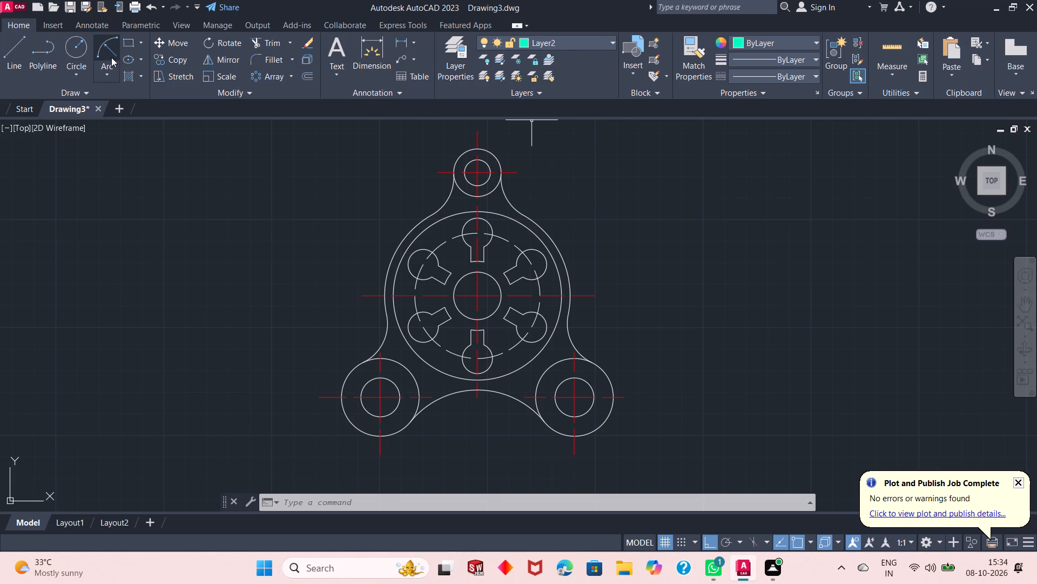
pyautogui.click(409, 36)
pyautogui.click(398, 42)
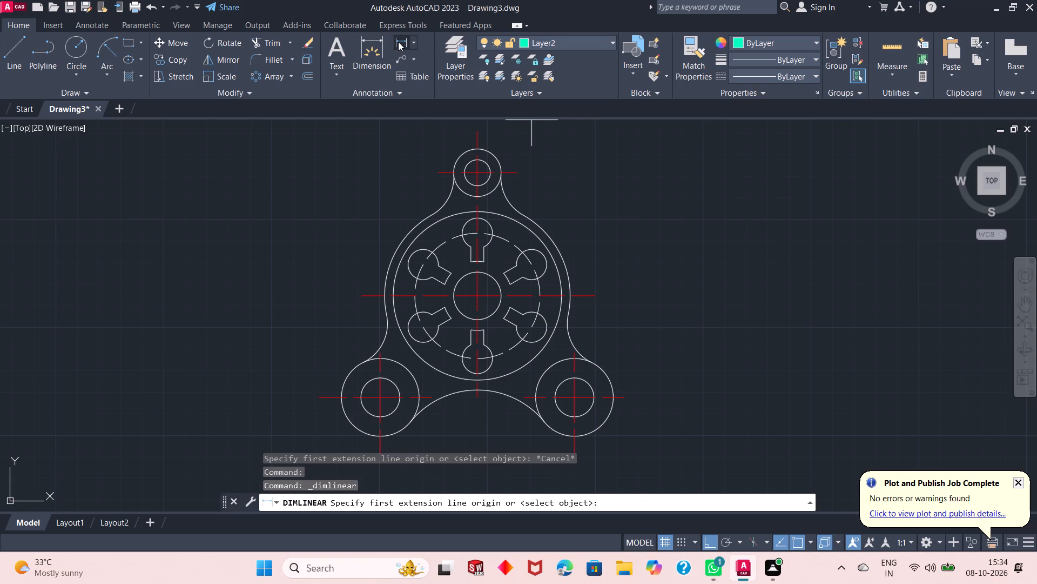
pyautogui.click(474, 293)
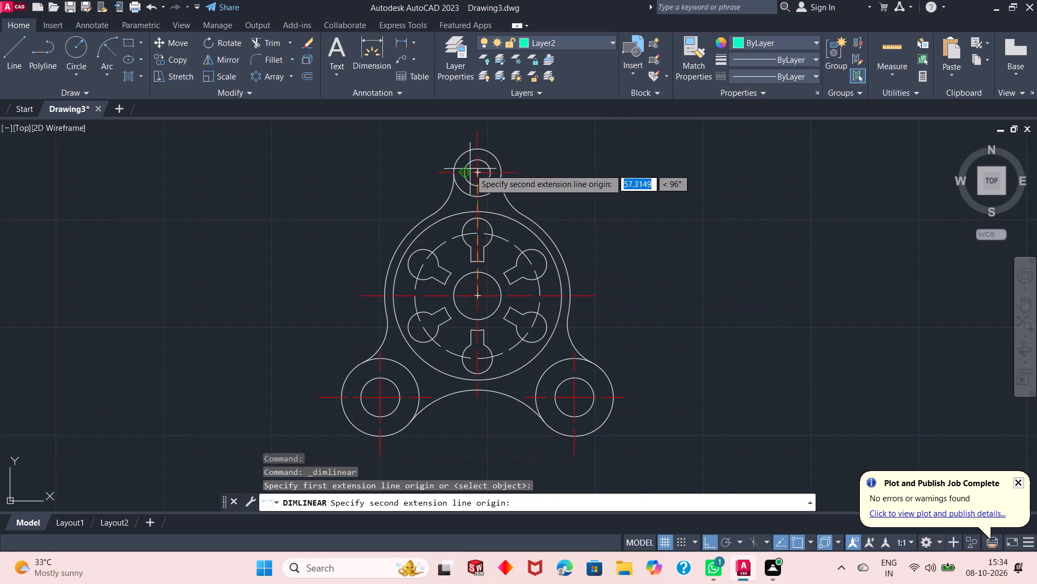
pyautogui.click(475, 172)
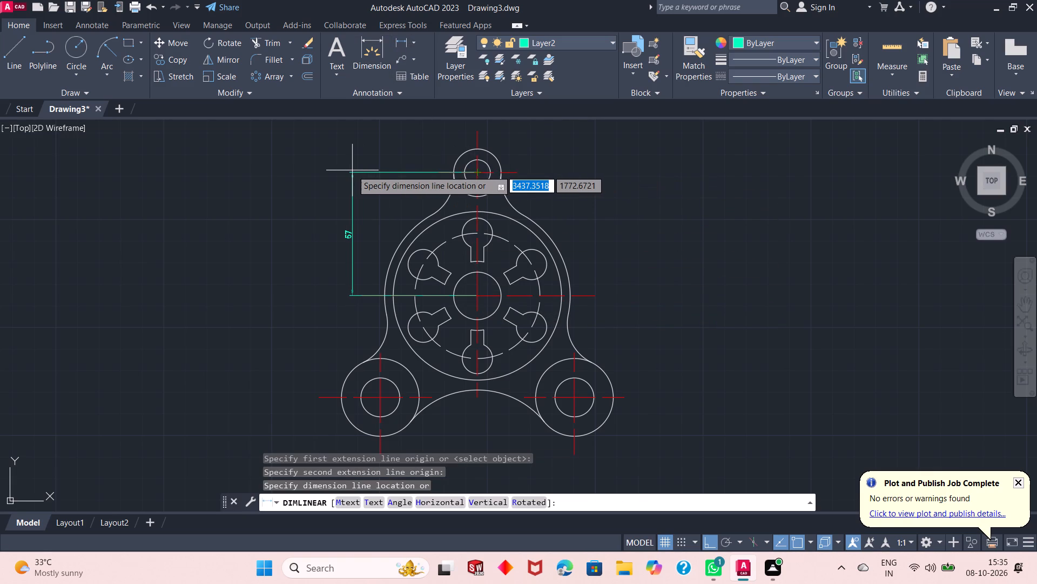
pyautogui.click(352, 170)
# Add a vertical linear dimension between the top lug's and lower-left lug's centres, placed outside the existing dimension left of the part.
pyautogui.rightClick(335, 147)
pyautogui.click(357, 155)
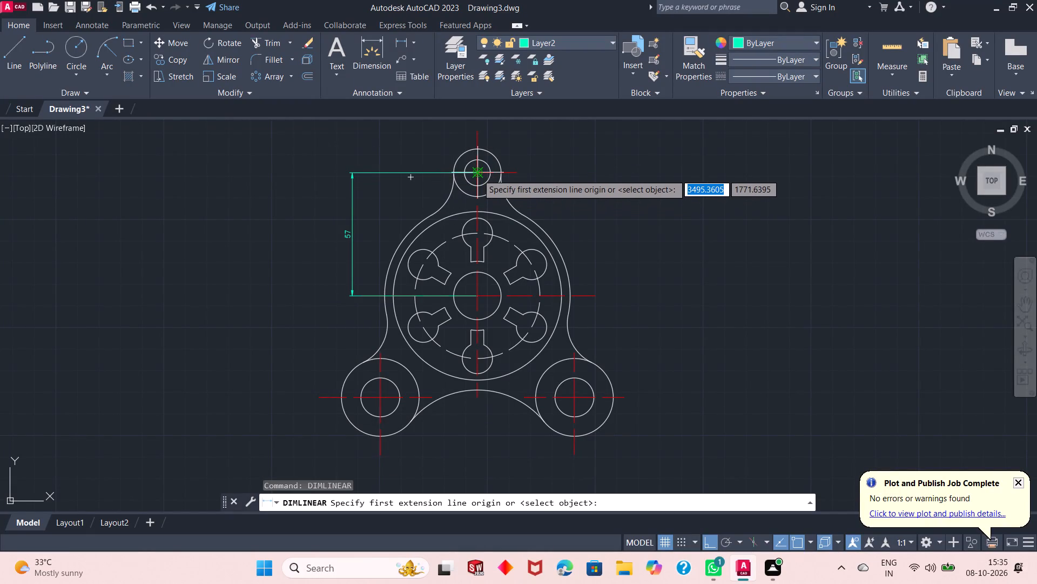
pyautogui.click(477, 174)
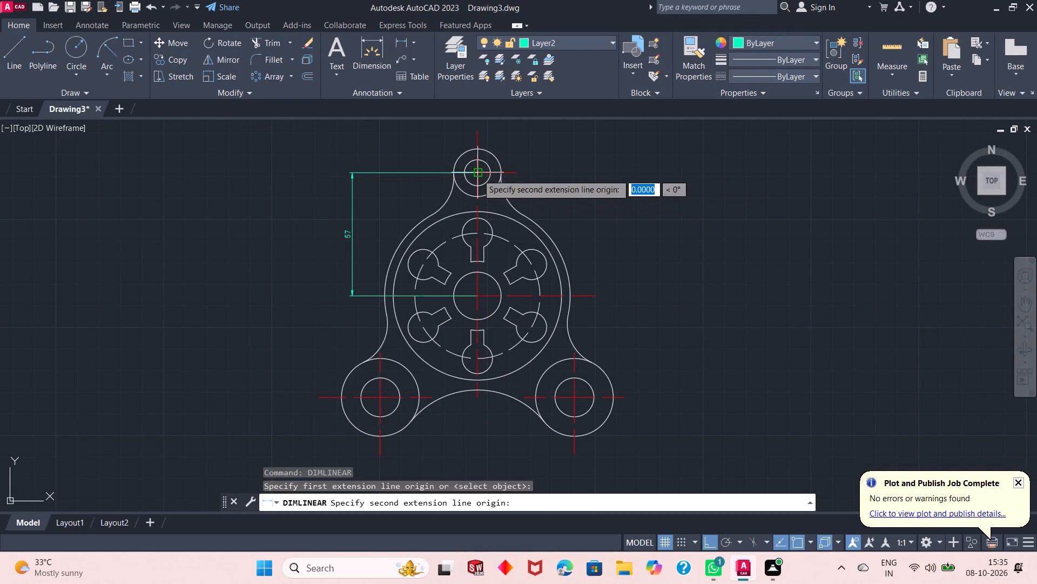
pyautogui.click(377, 398)
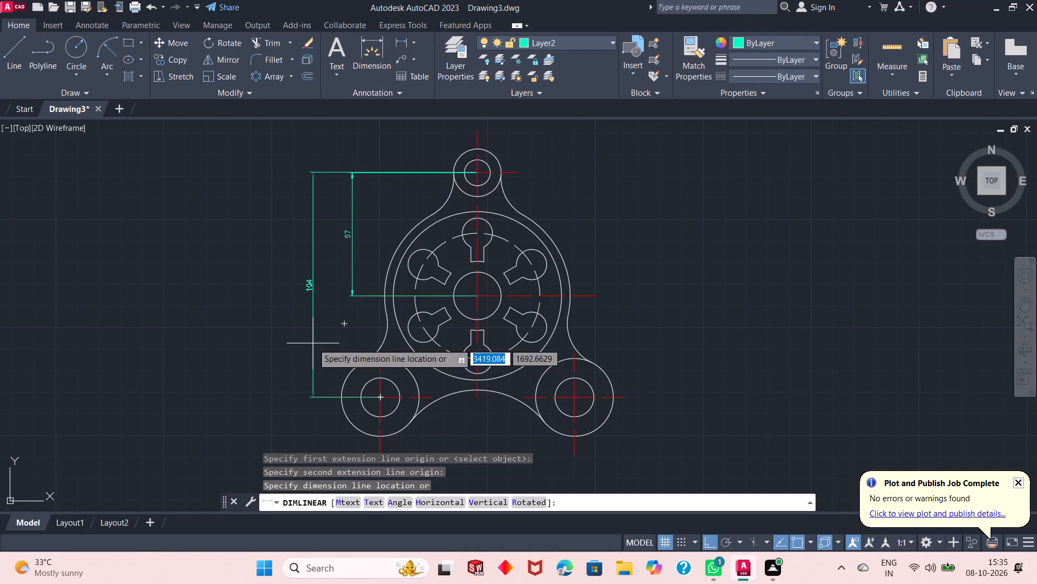
pyautogui.click(324, 339)
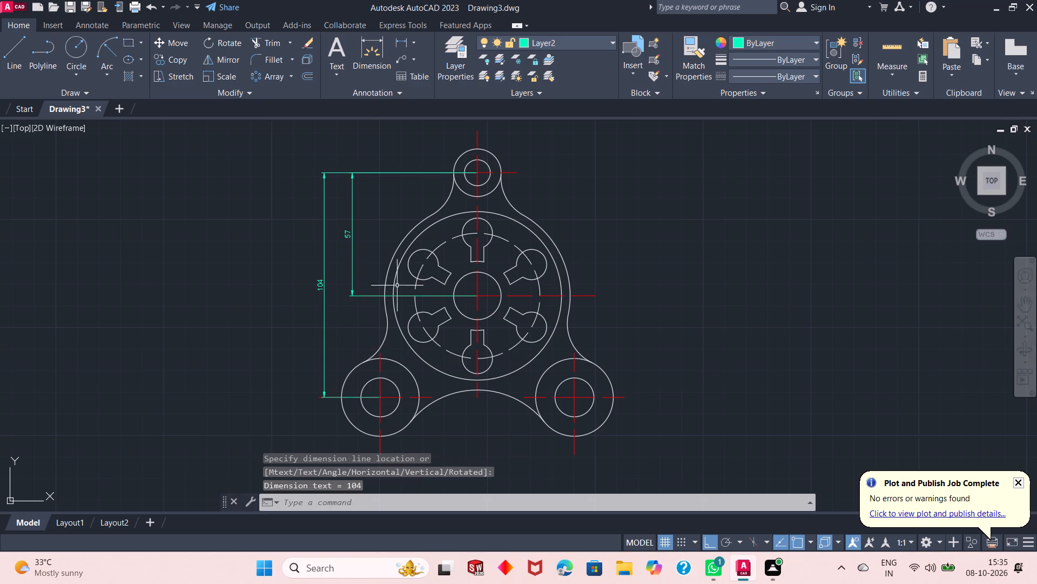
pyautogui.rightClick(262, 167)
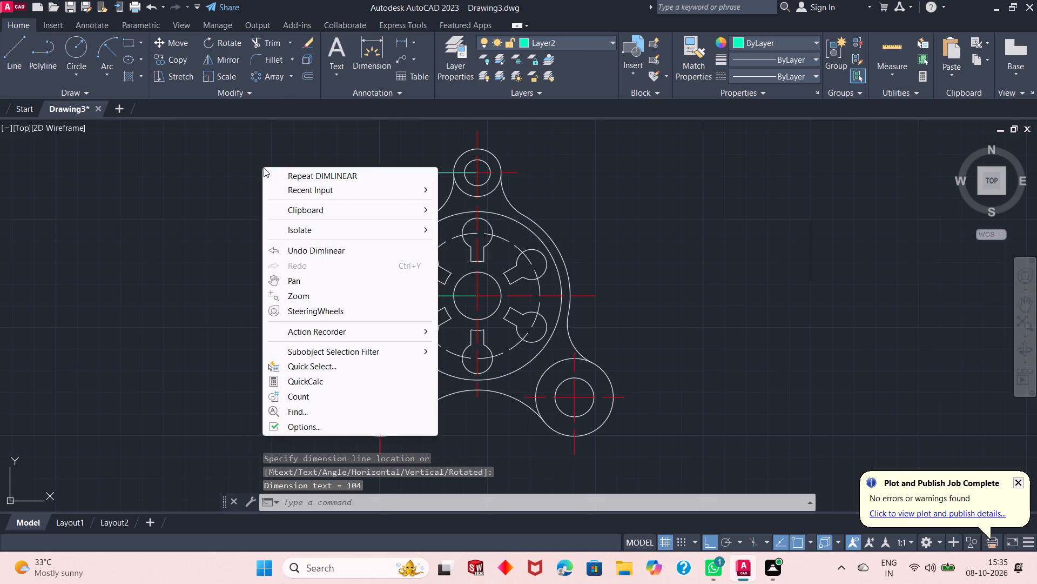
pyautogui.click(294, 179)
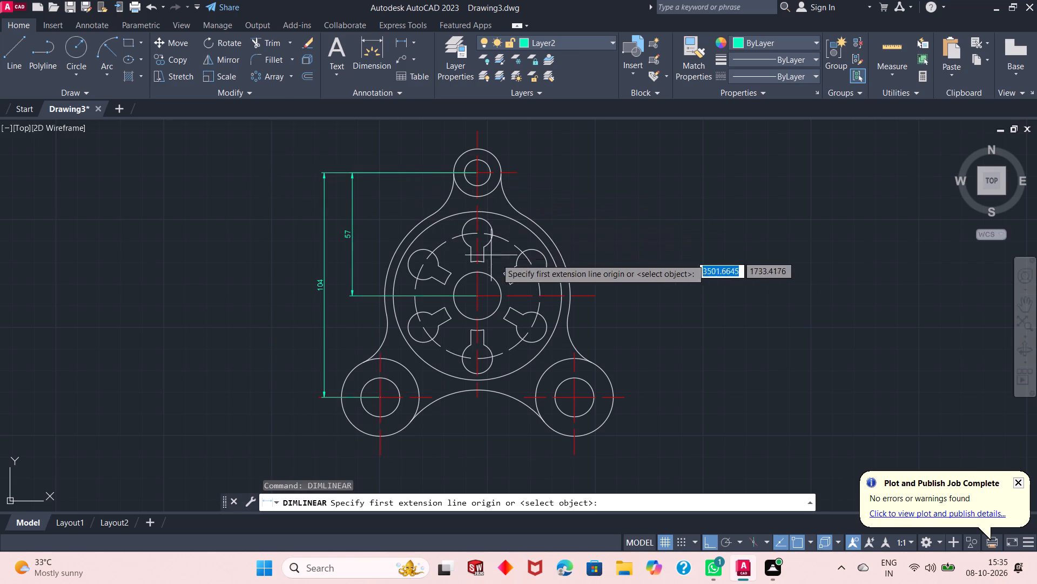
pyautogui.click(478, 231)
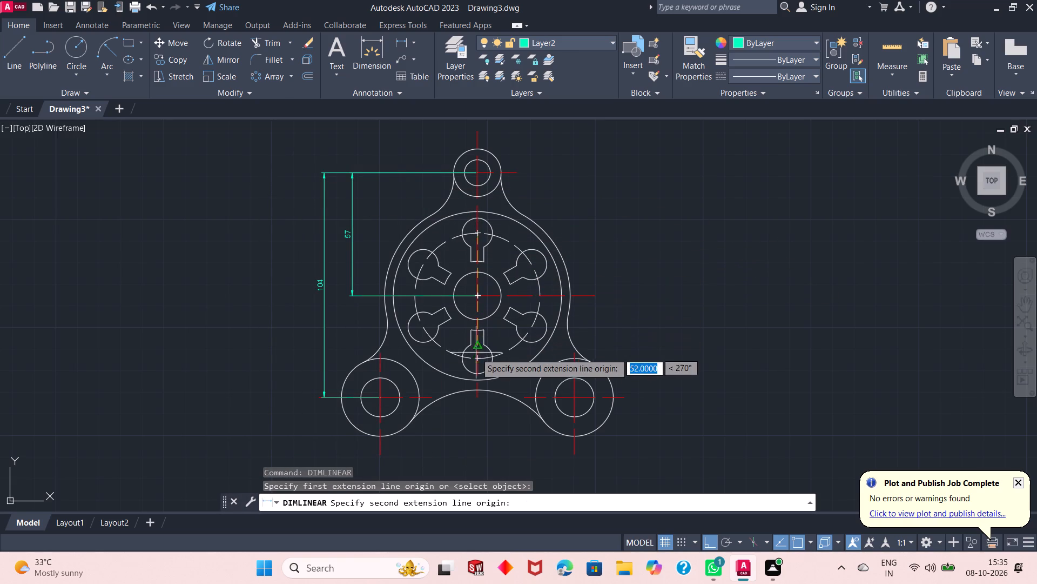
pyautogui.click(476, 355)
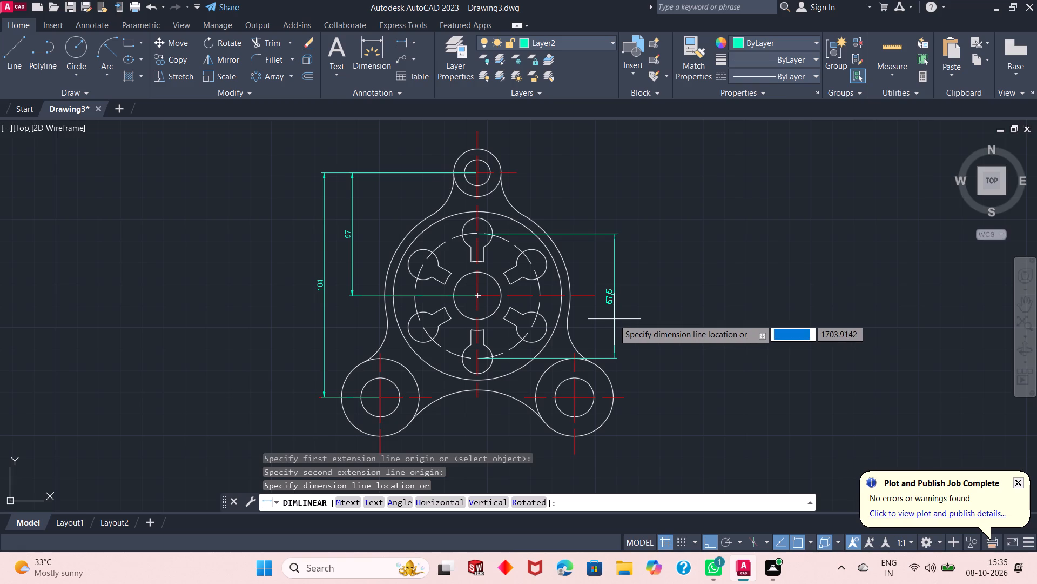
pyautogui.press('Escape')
# Add a vertical linear dimension between the top and bottom keyhole slots' circle centres, placed to the right of the part.
pyautogui.scroll(1, 466, 328)
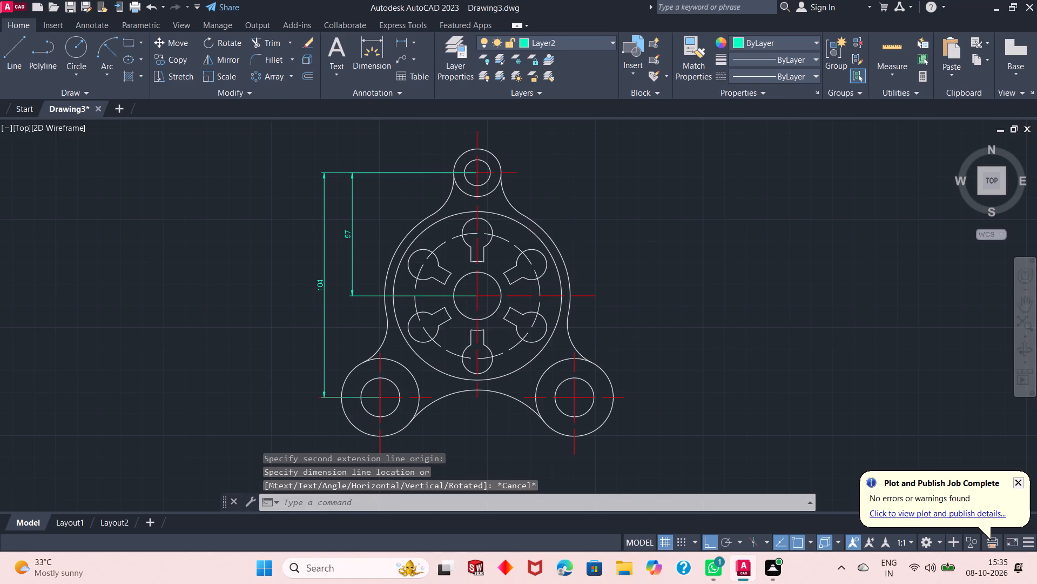
pyautogui.scroll(1, 466, 328)
pyautogui.scroll(-1, 494, 314)
pyautogui.rightClick(645, 140)
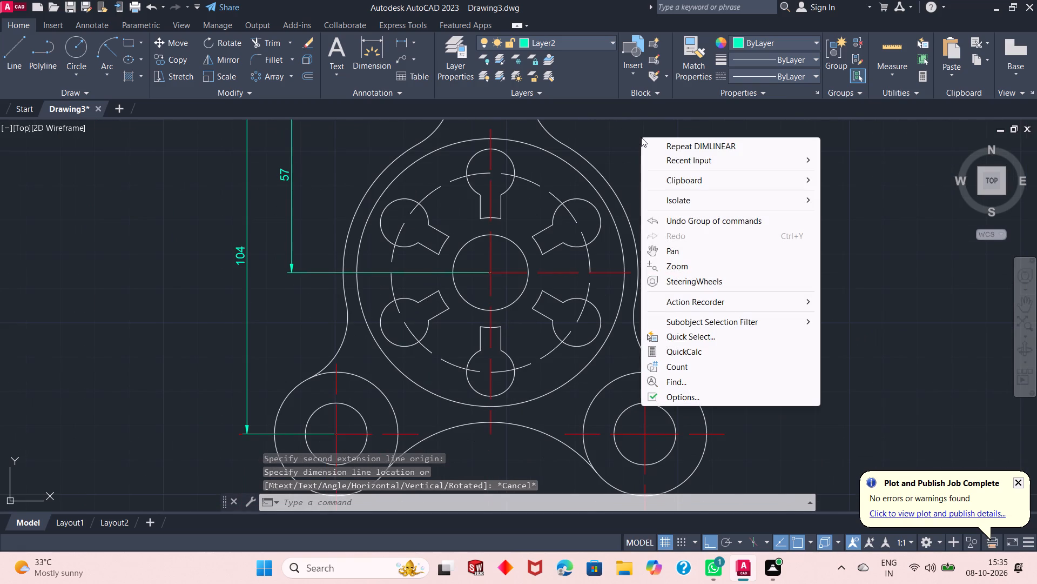
pyautogui.click(679, 145)
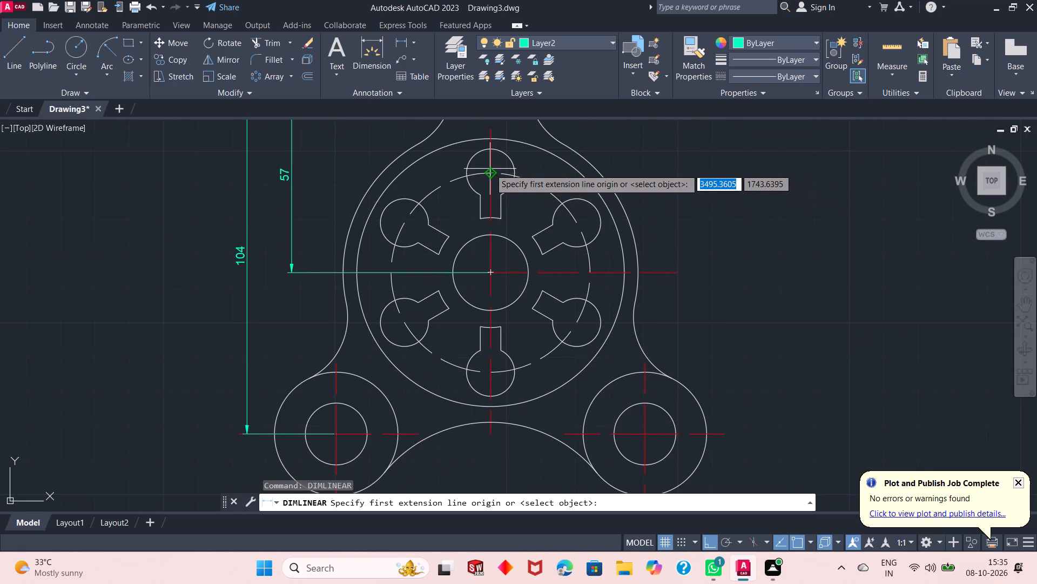
pyautogui.scroll(2, 490, 174)
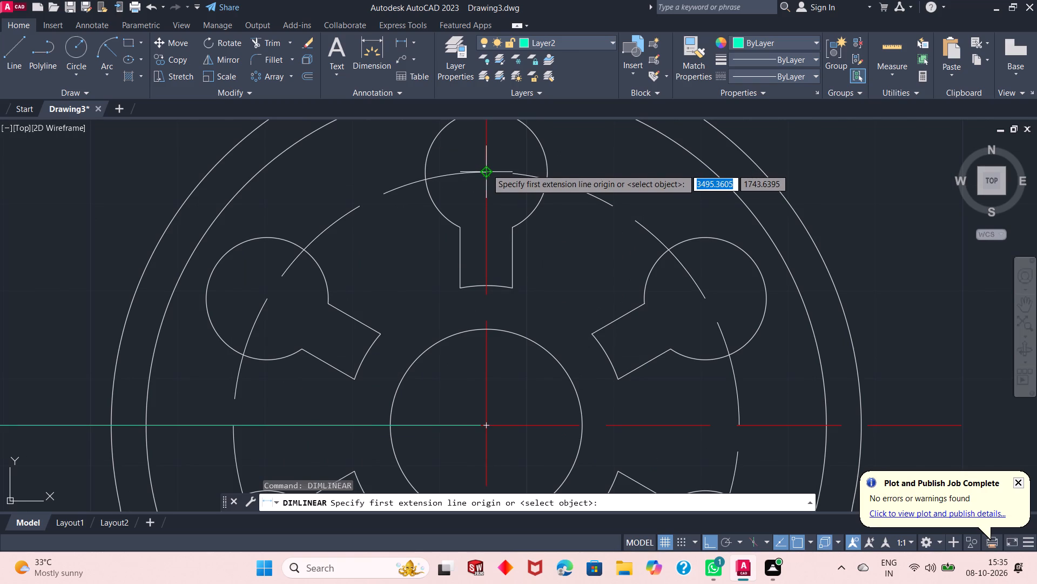
pyautogui.click(487, 169)
pyautogui.scroll(-3, 497, 195)
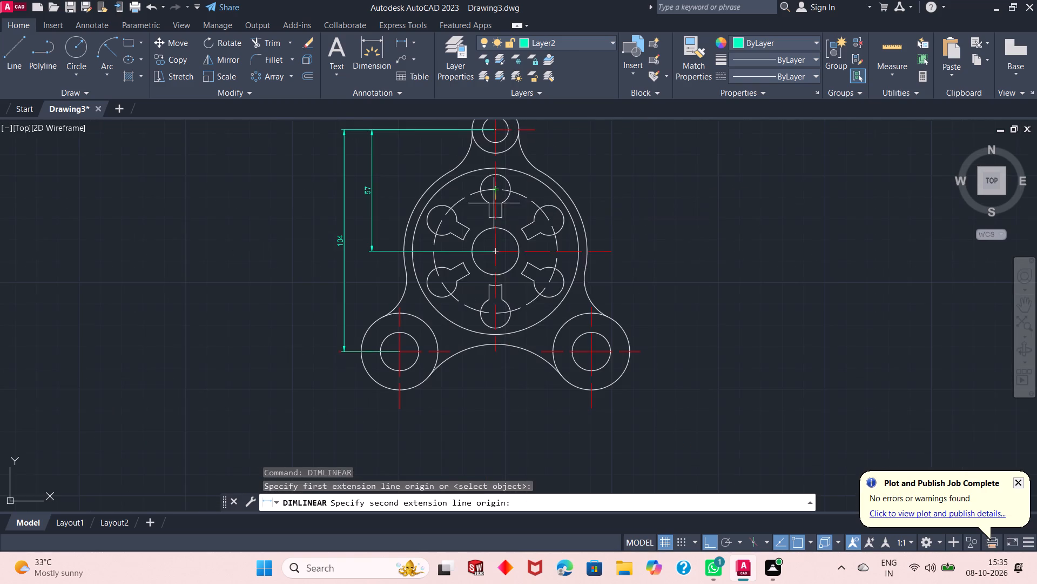
pyautogui.scroll(2, 501, 285)
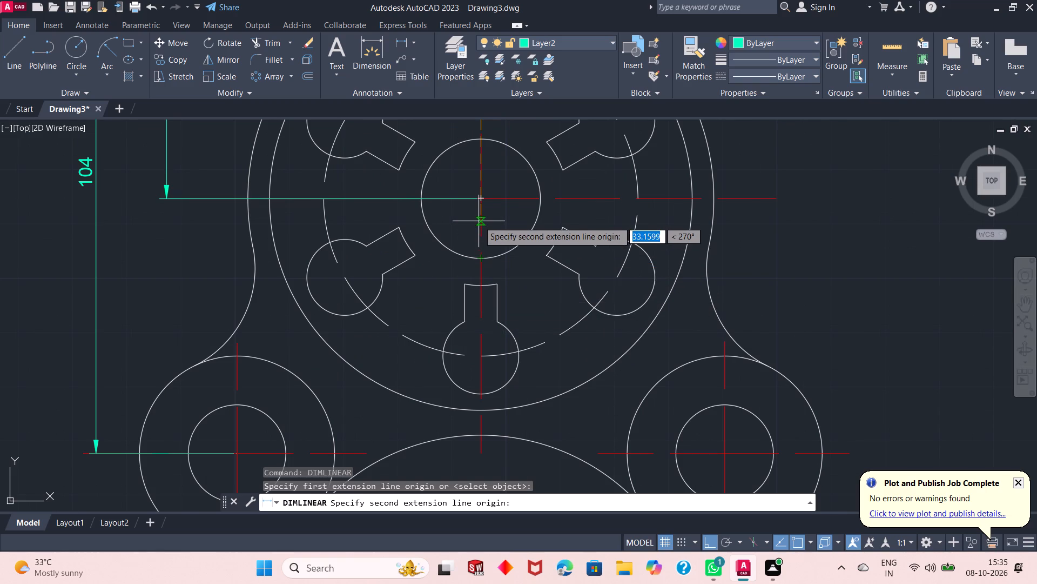
pyautogui.scroll(1, 483, 274)
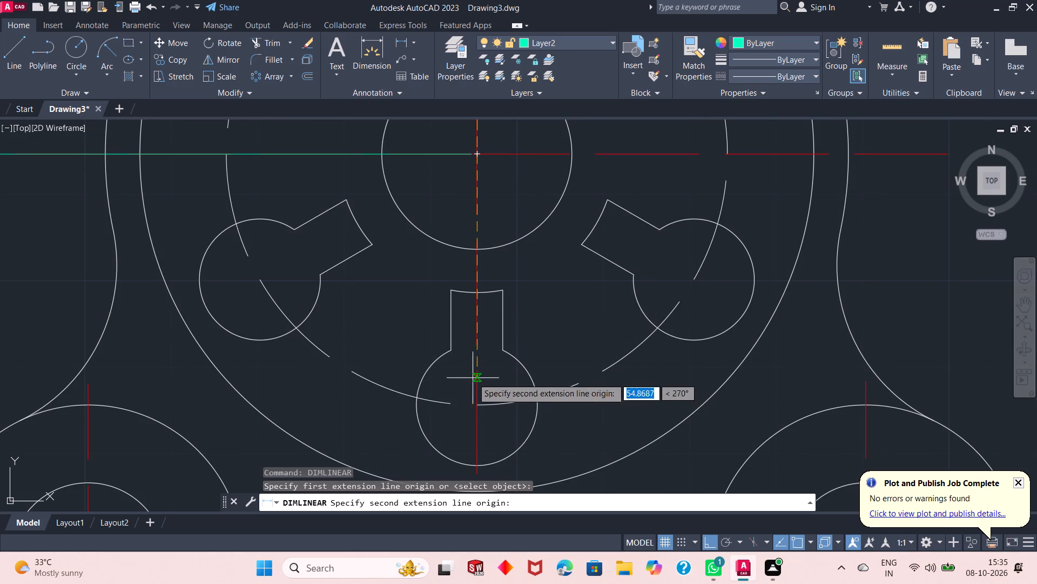
pyautogui.click(479, 402)
pyautogui.scroll(-2, 593, 387)
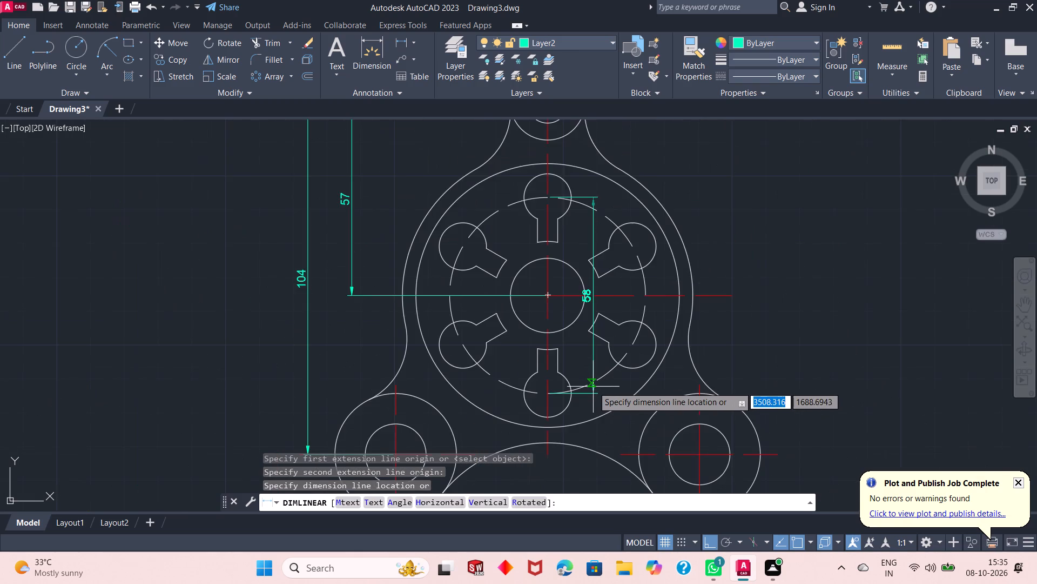
pyautogui.scroll(-1, 593, 387)
pyautogui.click(682, 351)
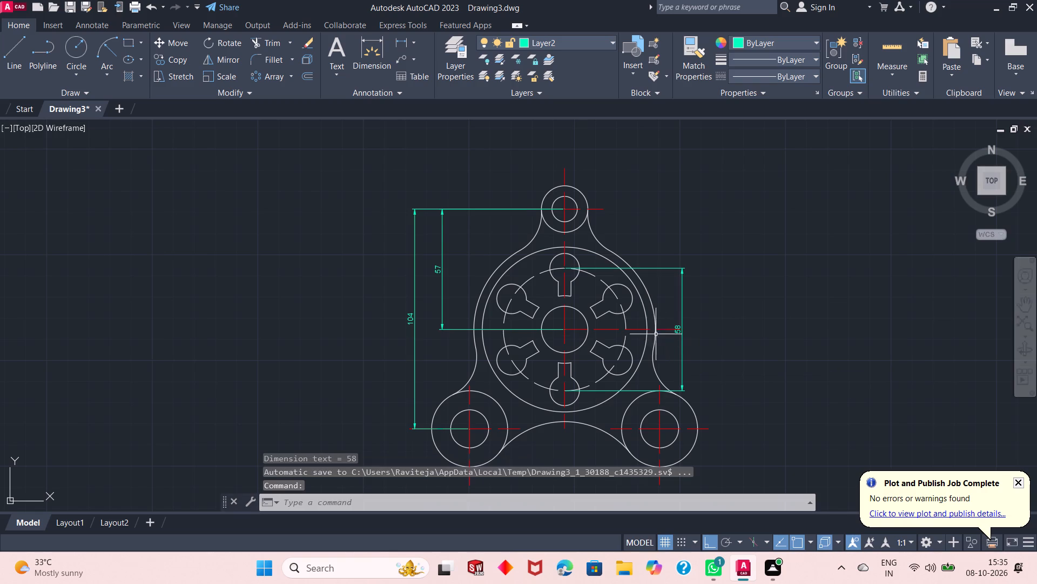
# Add a vertical linear dimension across the large circle around the slots, placed outside the slot-centre dimension right of the part.
pyautogui.rightClick(634, 162)
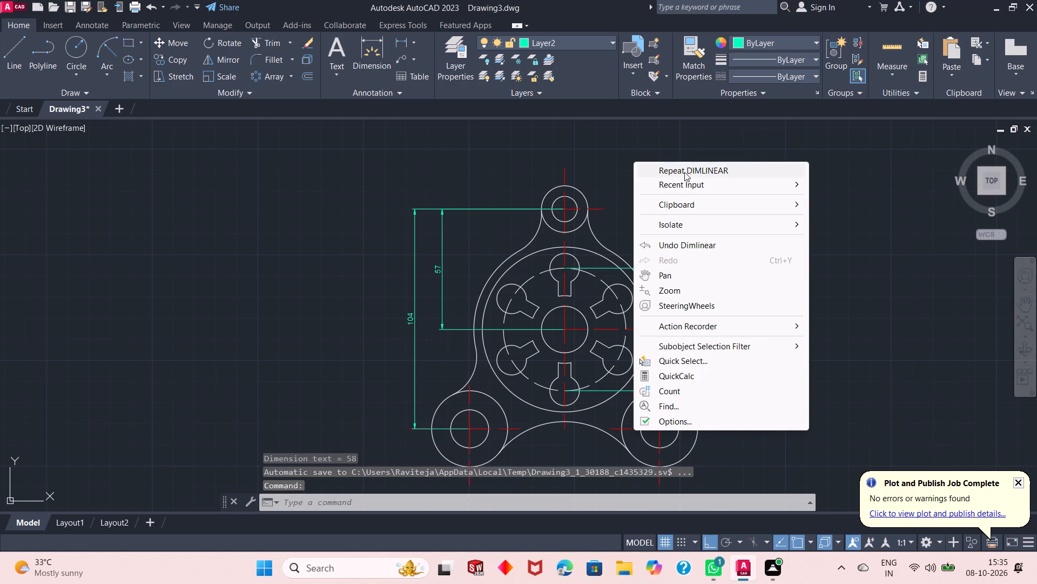
pyautogui.click(684, 171)
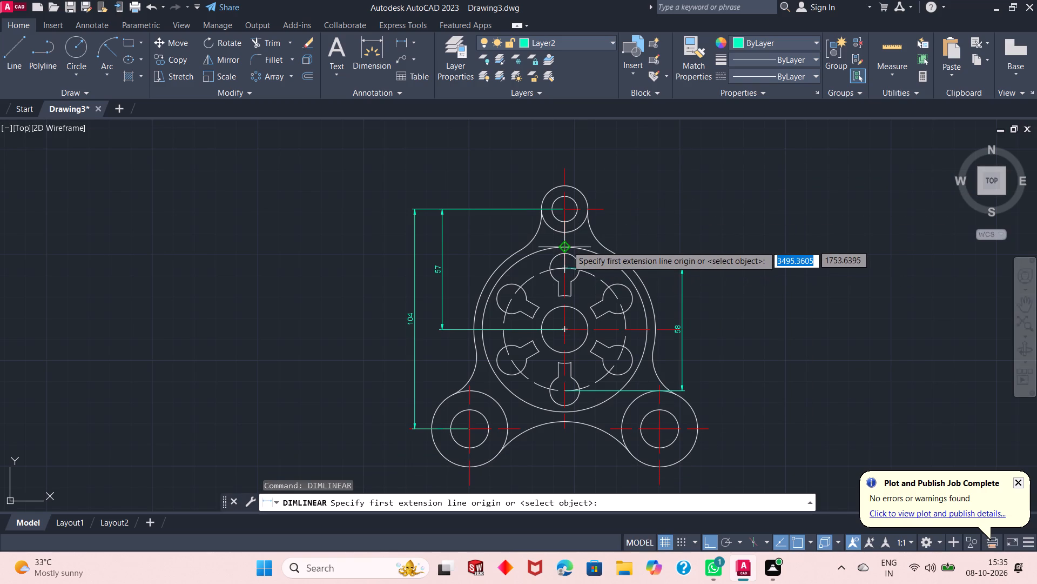
pyautogui.click(567, 245)
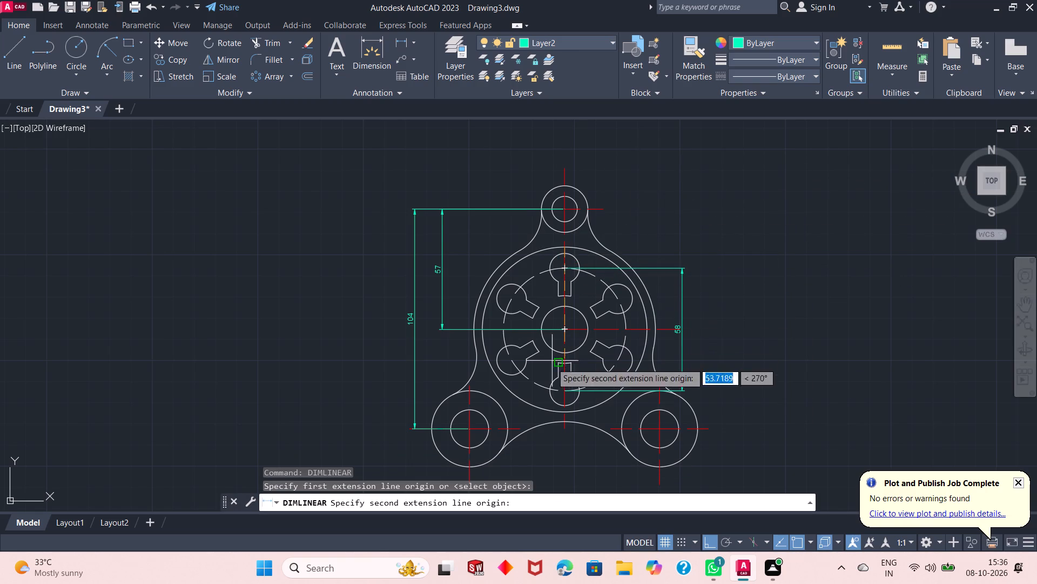
pyautogui.click(566, 411)
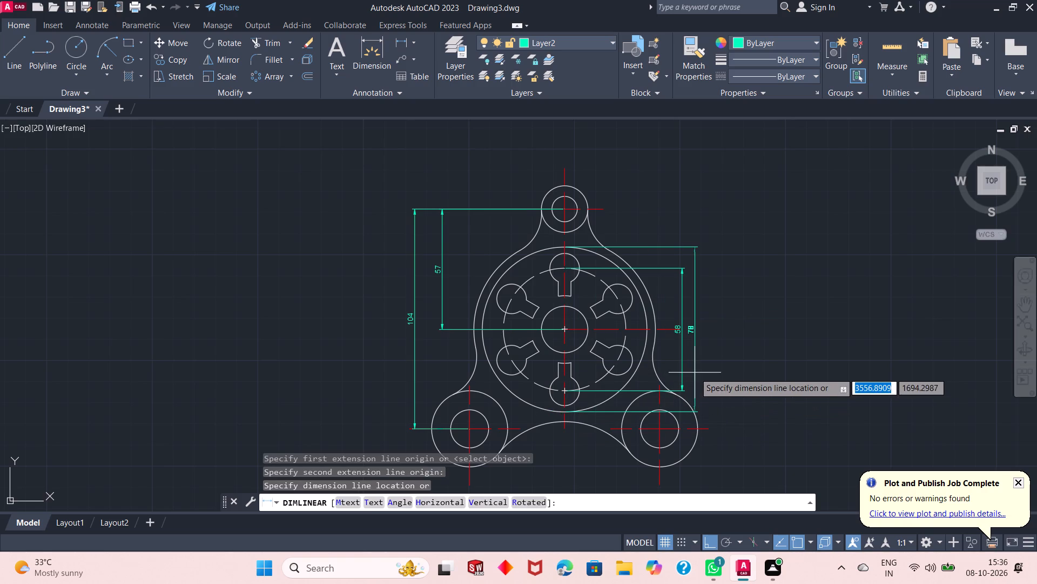
pyautogui.click(702, 357)
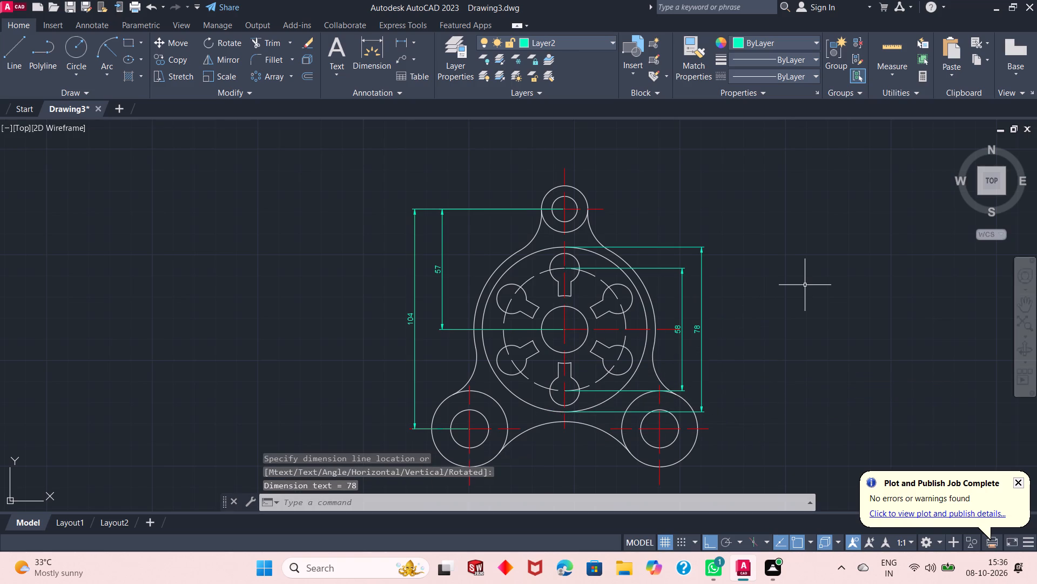
pyautogui.press('Escape')
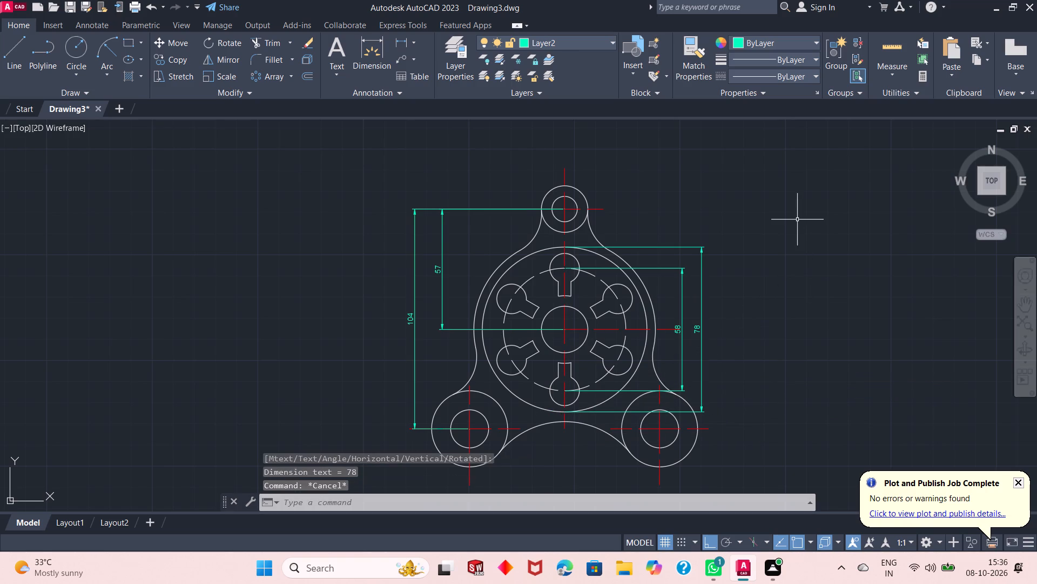
# Modify the ISO-25 dimension style to a text height of 4 and set it as the current style.
pyautogui.press('d')
pyautogui.press('Return')
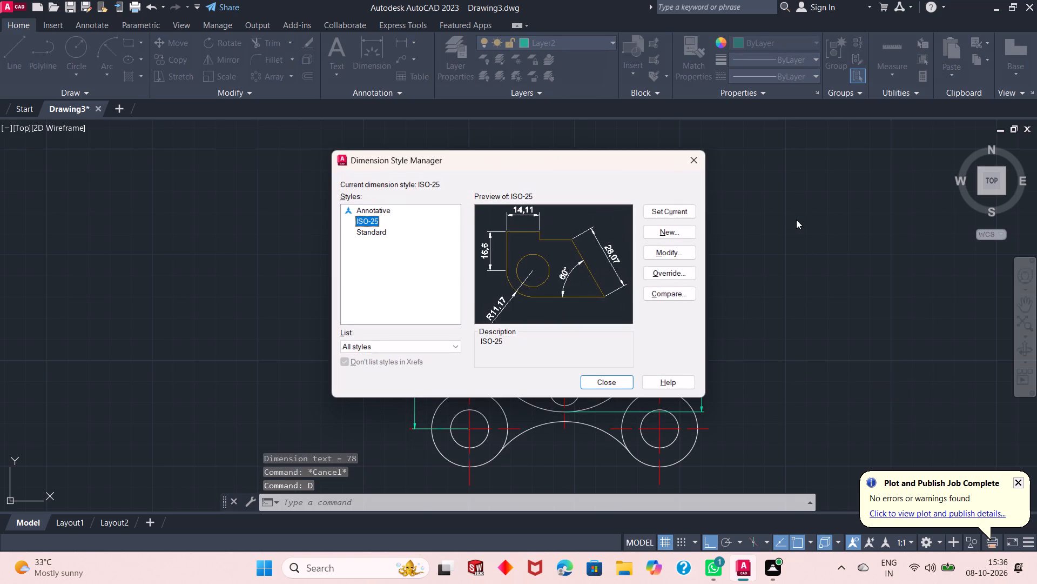
pyautogui.click(653, 249)
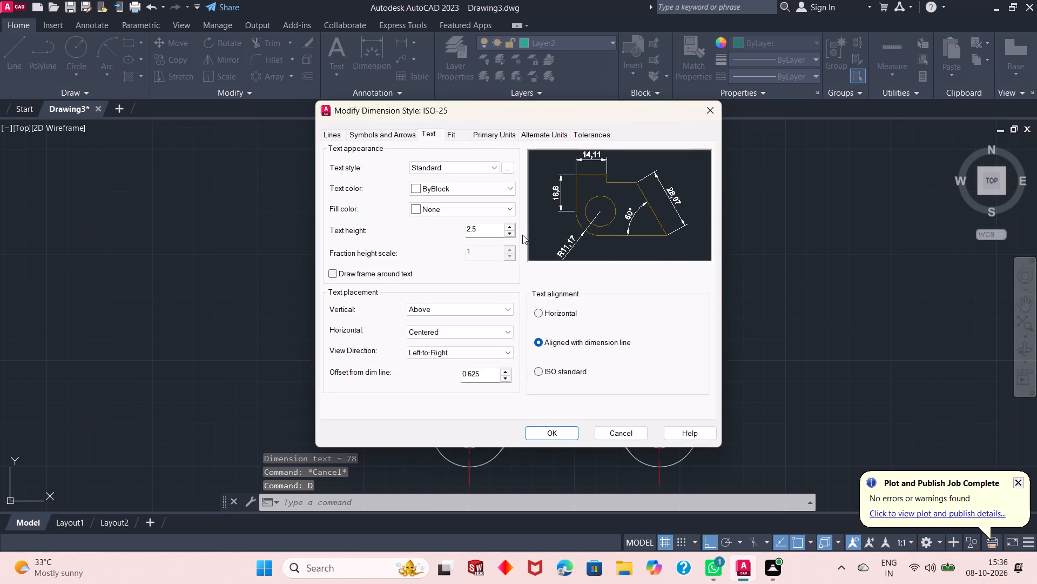
pyautogui.doubleClick(492, 227)
pyautogui.press('4')
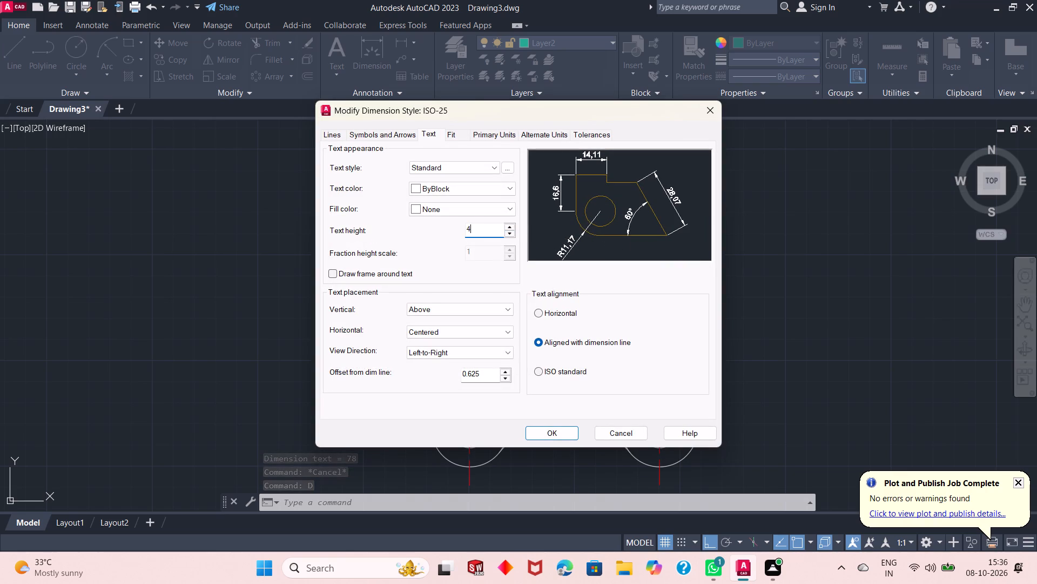
pyautogui.press('Return')
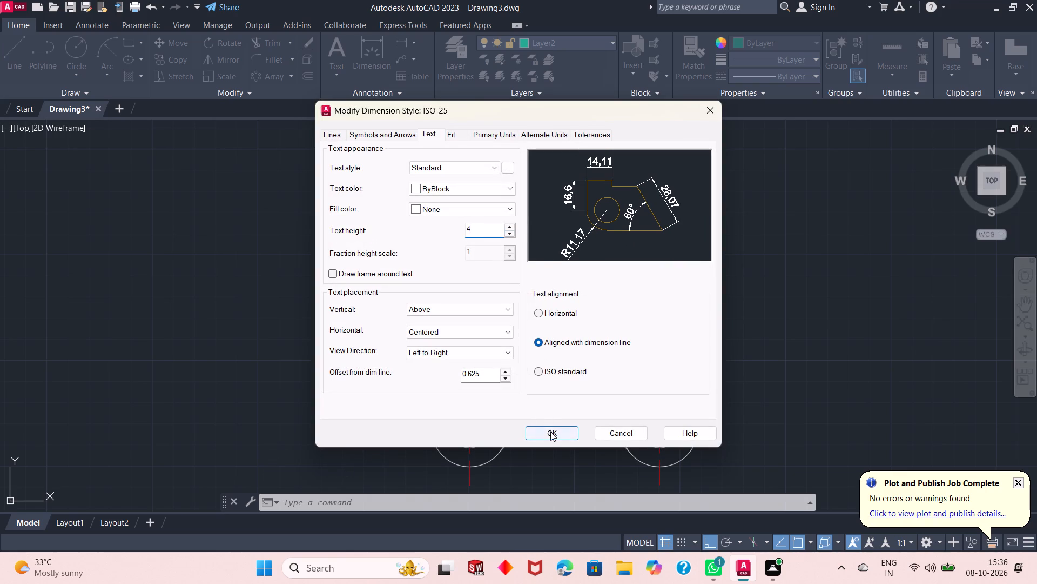
pyautogui.click(550, 432)
pyautogui.click(654, 210)
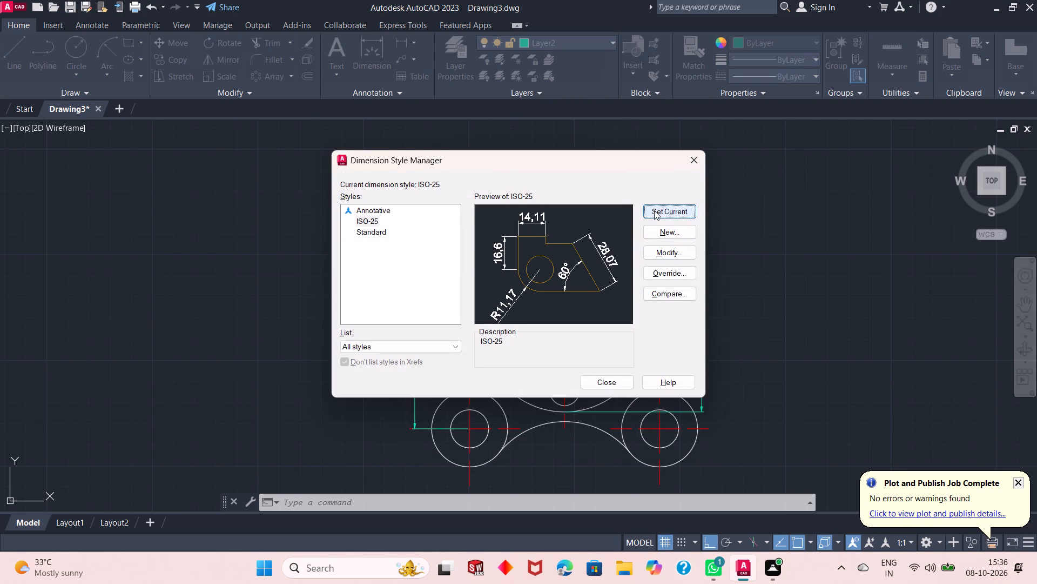
pyautogui.click(690, 167)
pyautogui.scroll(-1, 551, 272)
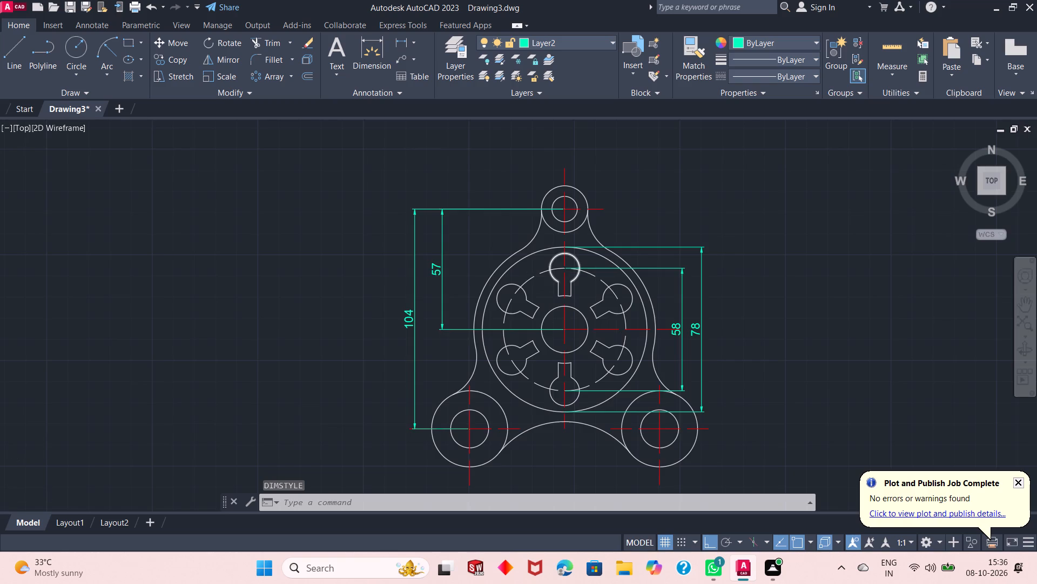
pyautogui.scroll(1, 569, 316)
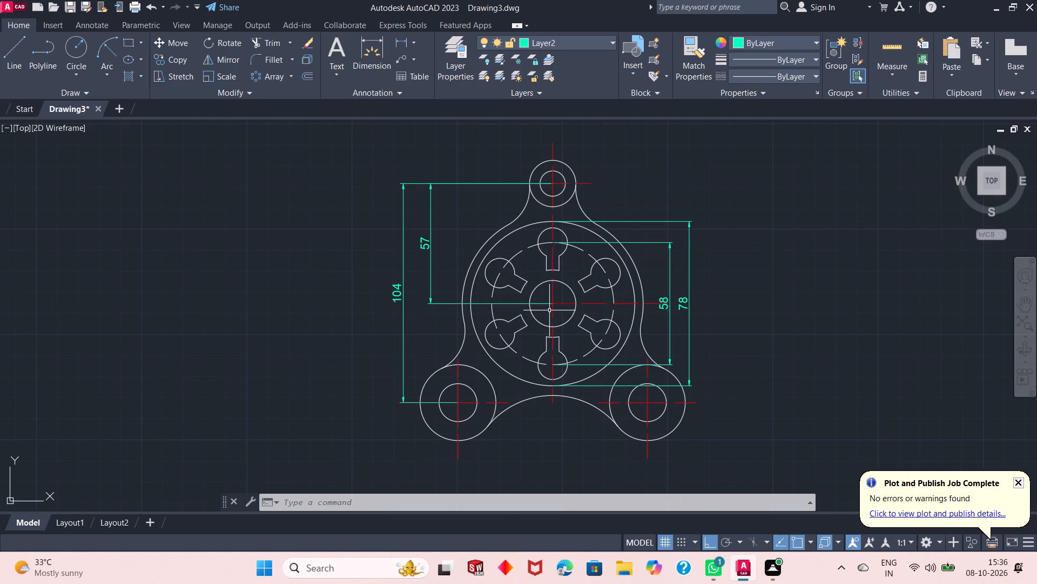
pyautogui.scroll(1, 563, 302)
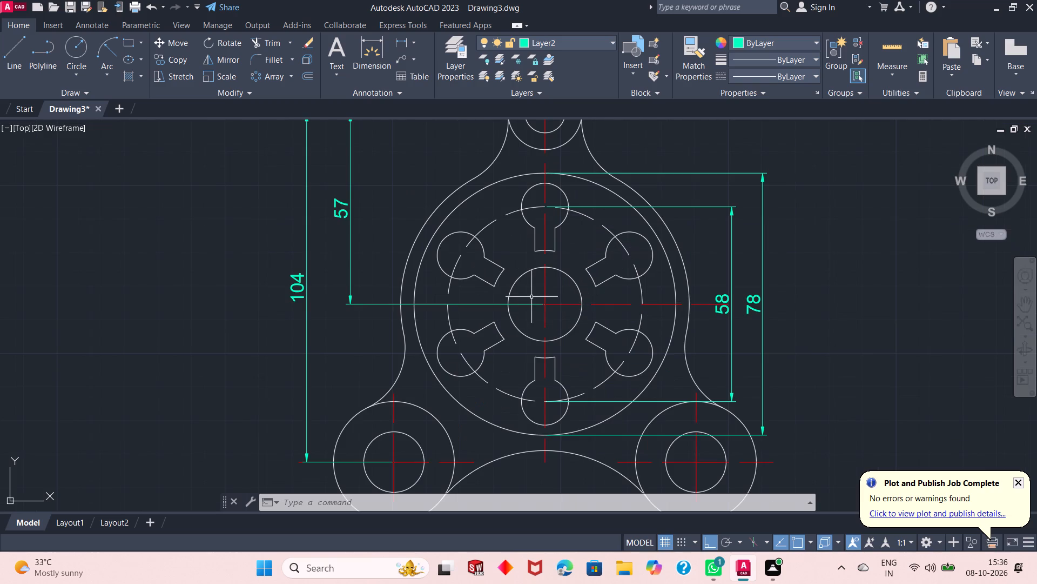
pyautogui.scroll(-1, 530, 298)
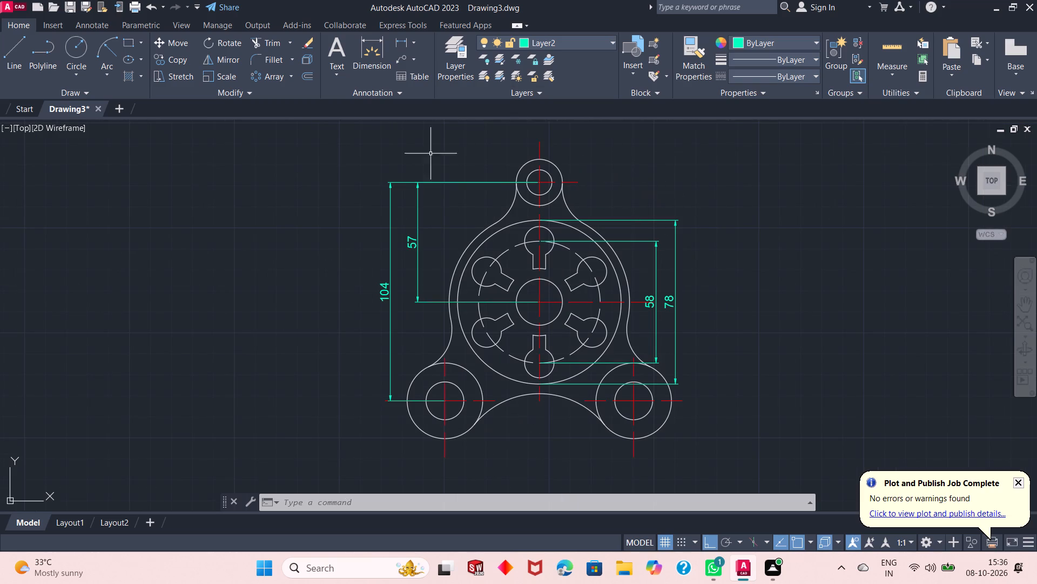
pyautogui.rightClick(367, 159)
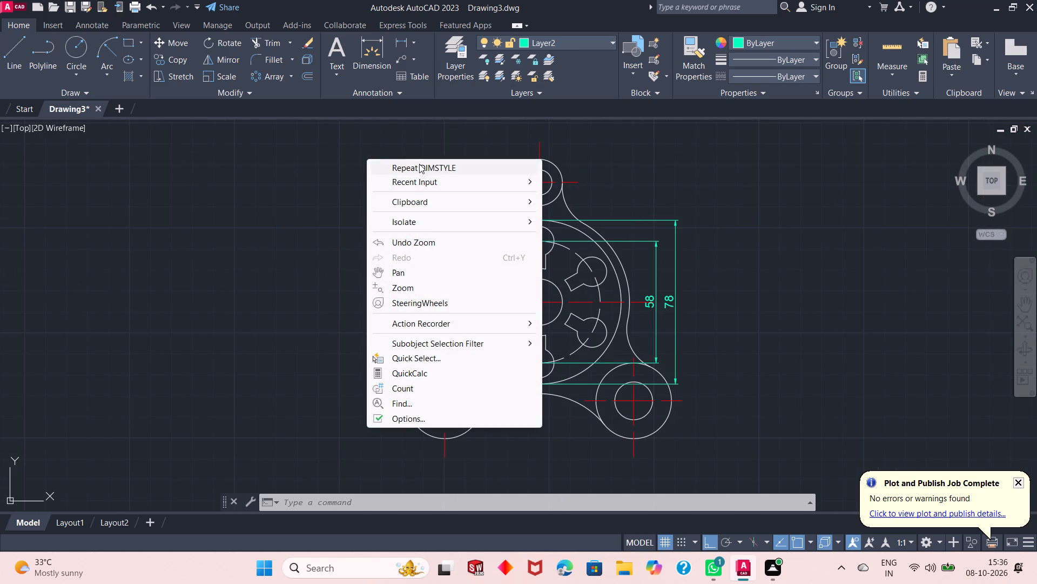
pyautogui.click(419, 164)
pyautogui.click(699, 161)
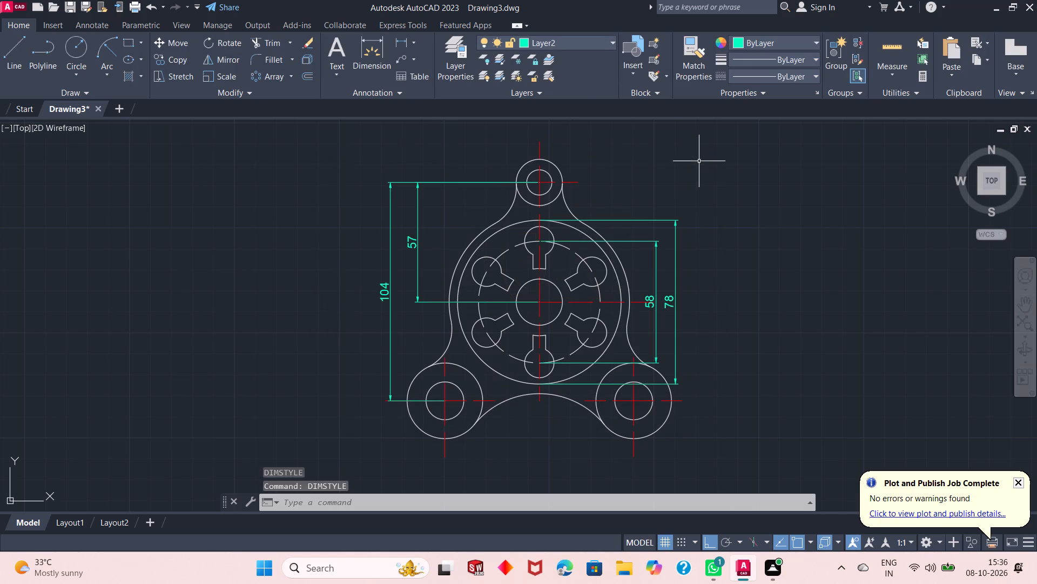
# Add a horizontal linear dimension between the lower-left and lower-right lugs' centres, placed just below the part.
pyautogui.click(408, 41)
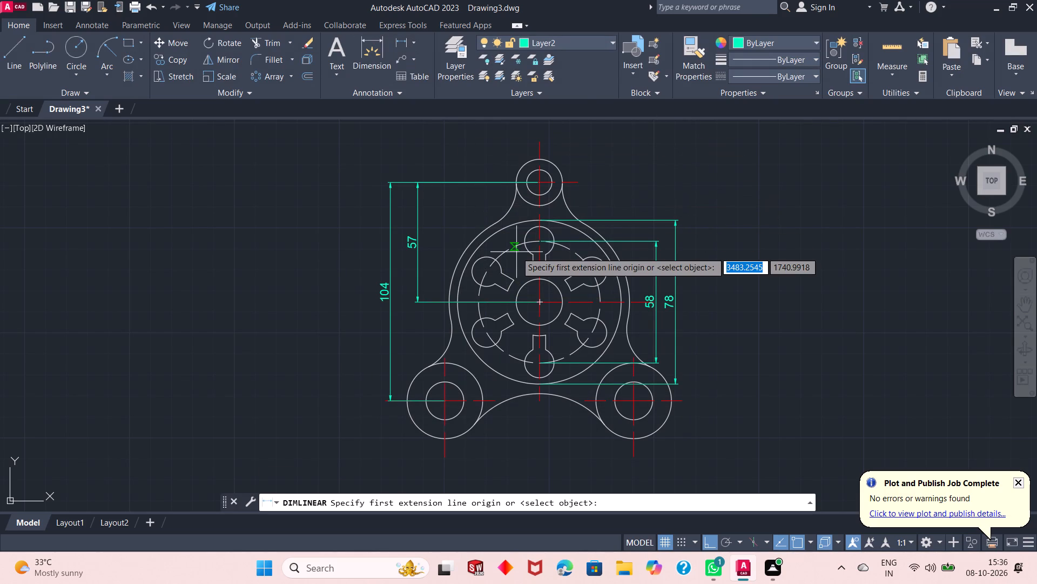
pyautogui.click(443, 403)
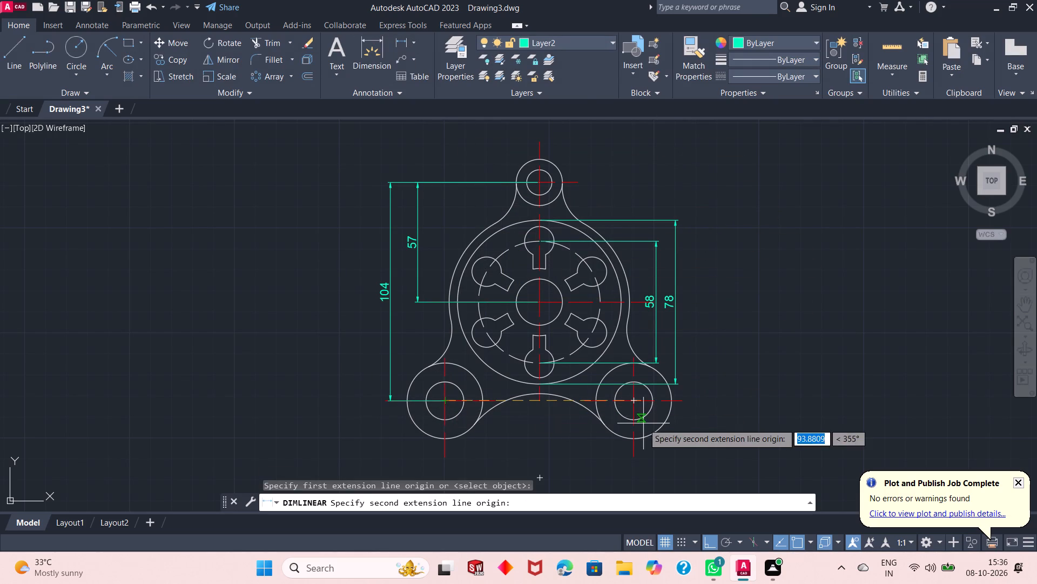
pyautogui.click(635, 403)
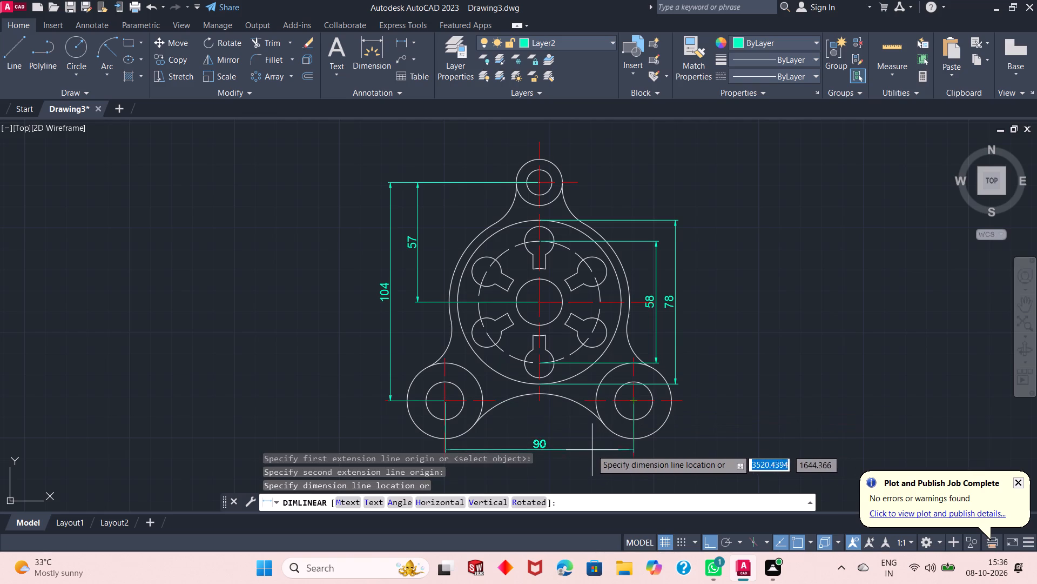
pyautogui.click(591, 449)
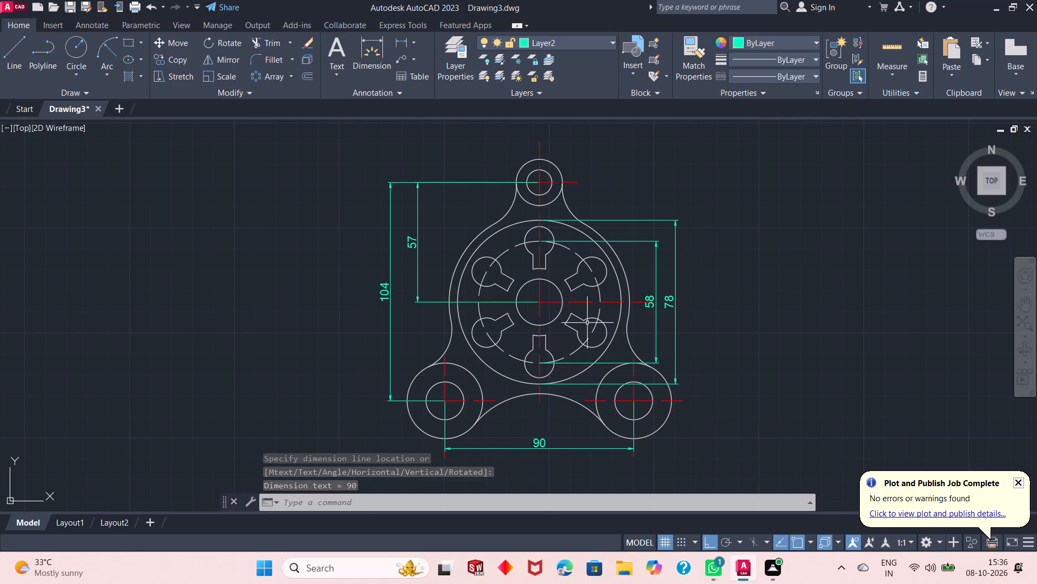
# Add a radius dimension to the fillet arc on the left side of the top lug, with its text outside the part.
pyautogui.click(411, 41)
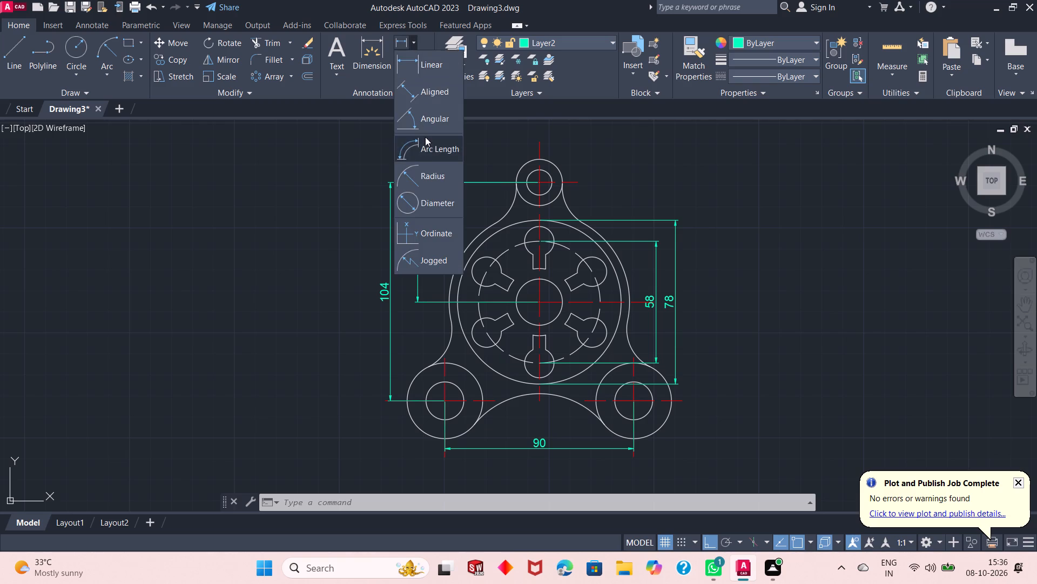
pyautogui.click(429, 172)
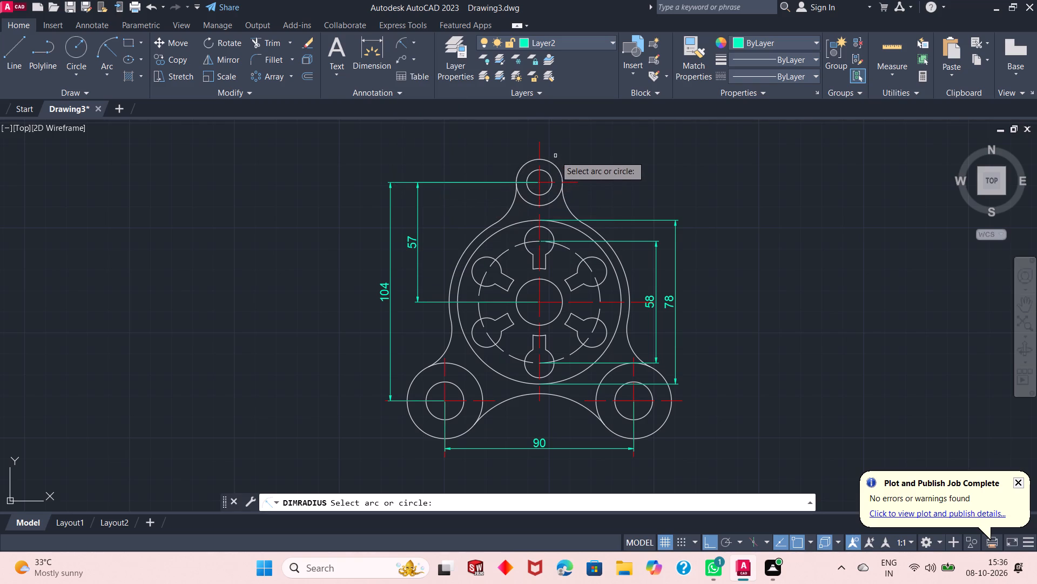
pyautogui.scroll(1, 551, 149)
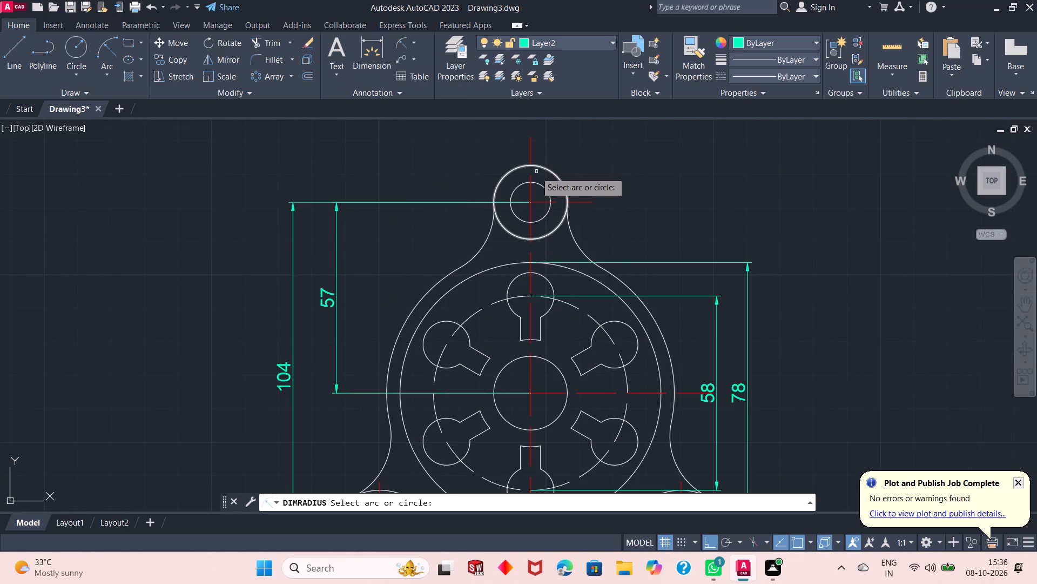
pyautogui.click(488, 237)
pyautogui.click(460, 229)
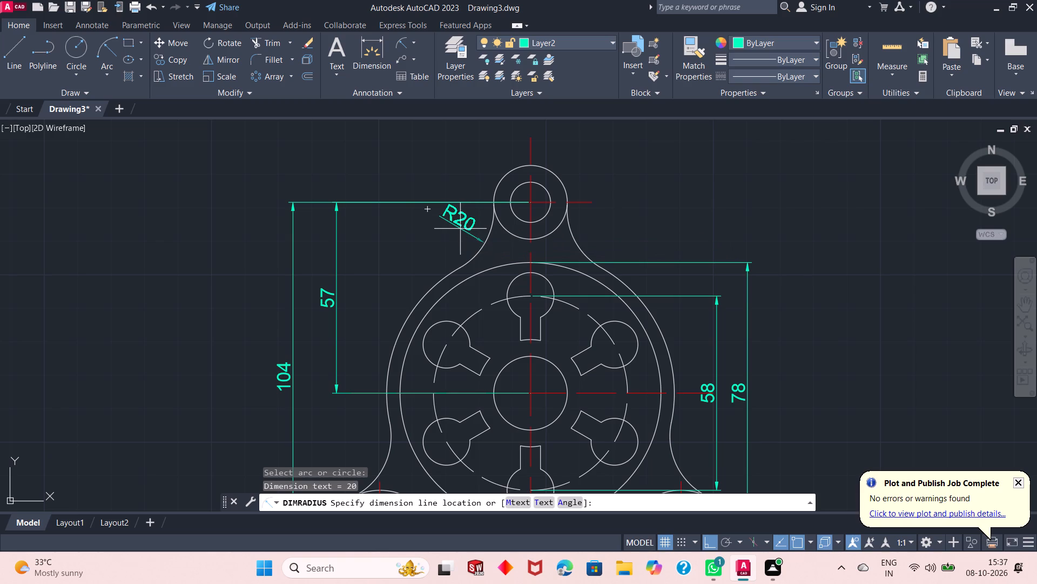
pyautogui.scroll(-1, 513, 180)
# Add a radius dimension to the concave arc between the two lower lugs, with its text below the arc.
pyautogui.rightClick(611, 175)
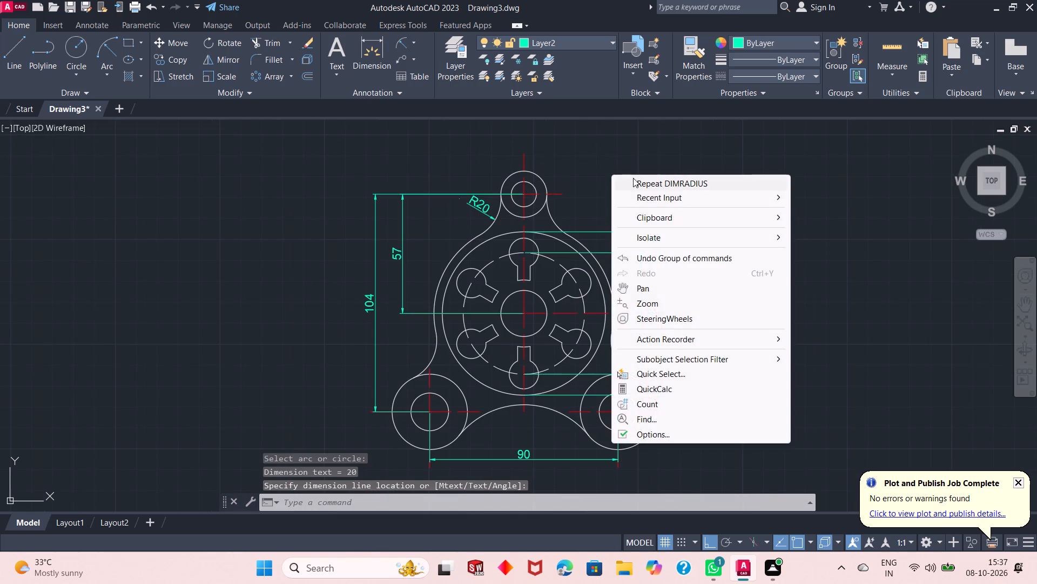
pyautogui.click(637, 181)
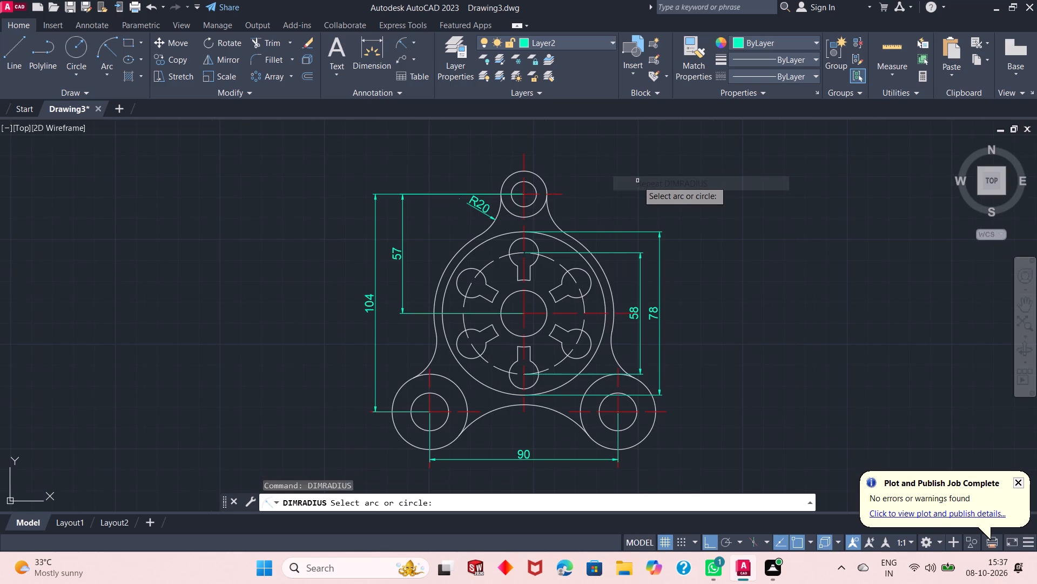
pyautogui.scroll(-1, 645, 326)
pyautogui.scroll(1, 597, 404)
pyautogui.click(587, 365)
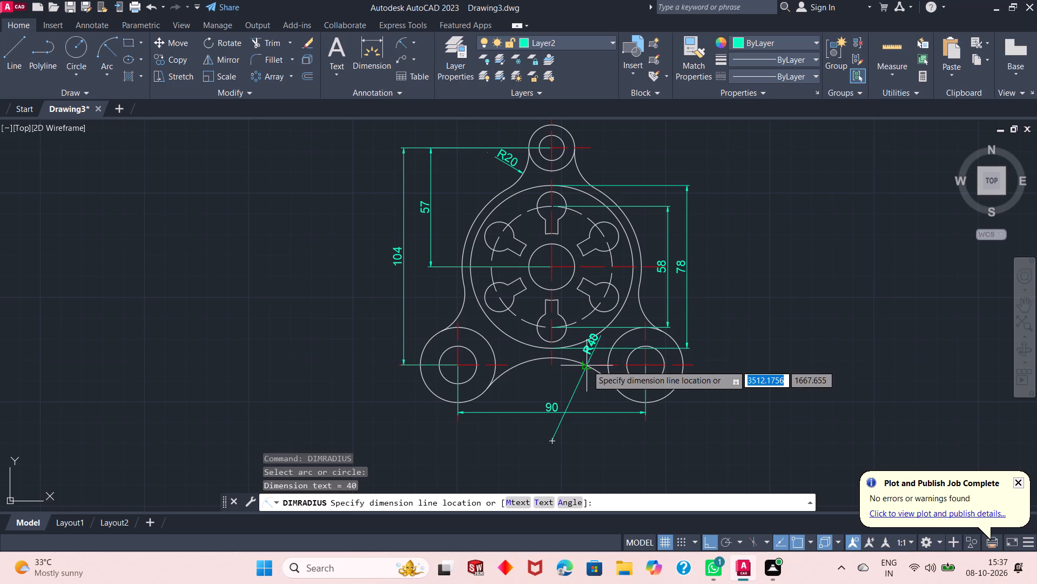
pyautogui.click(582, 377)
# Add a radius dimension to the fillet arc above the lower-left lug, with its text outside the part.
pyautogui.rightClick(739, 249)
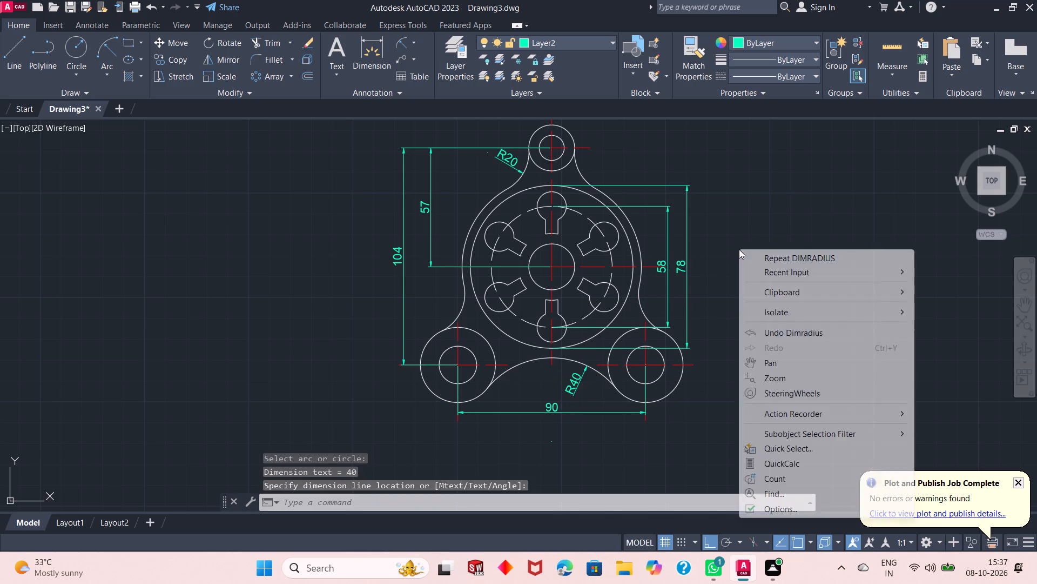
pyautogui.click(767, 261)
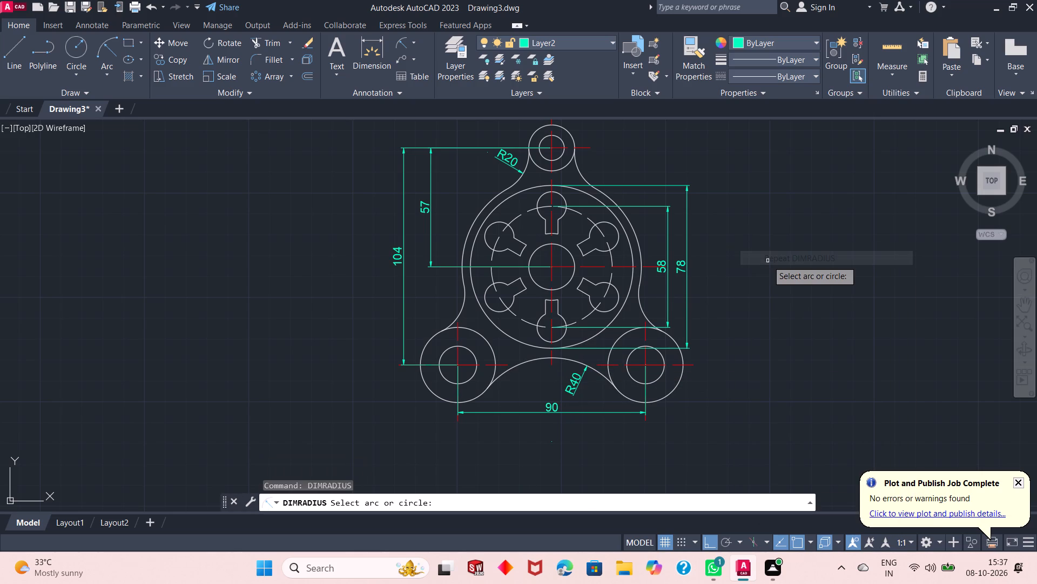
pyautogui.click(460, 313)
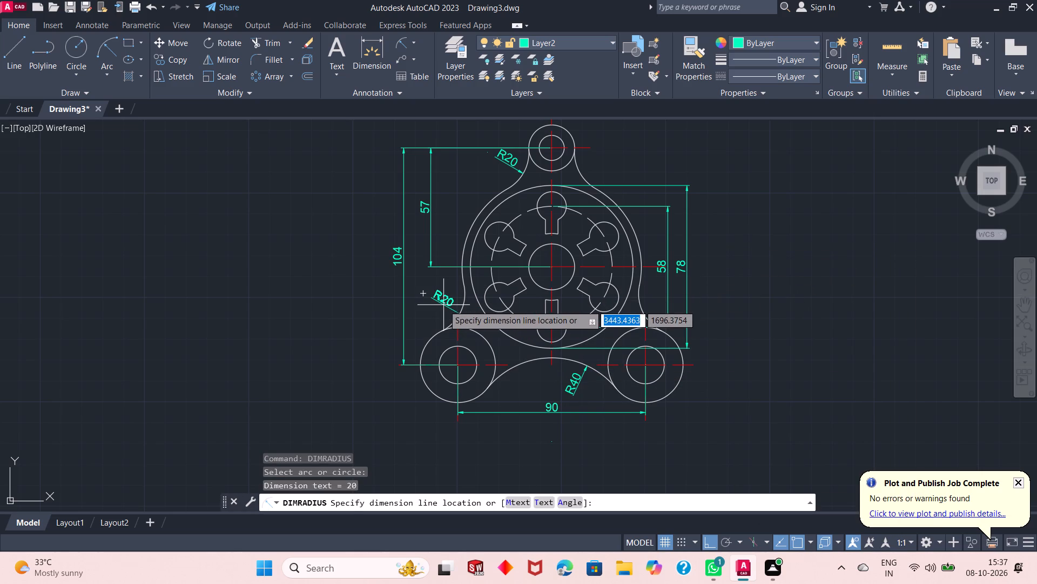
pyautogui.click(443, 305)
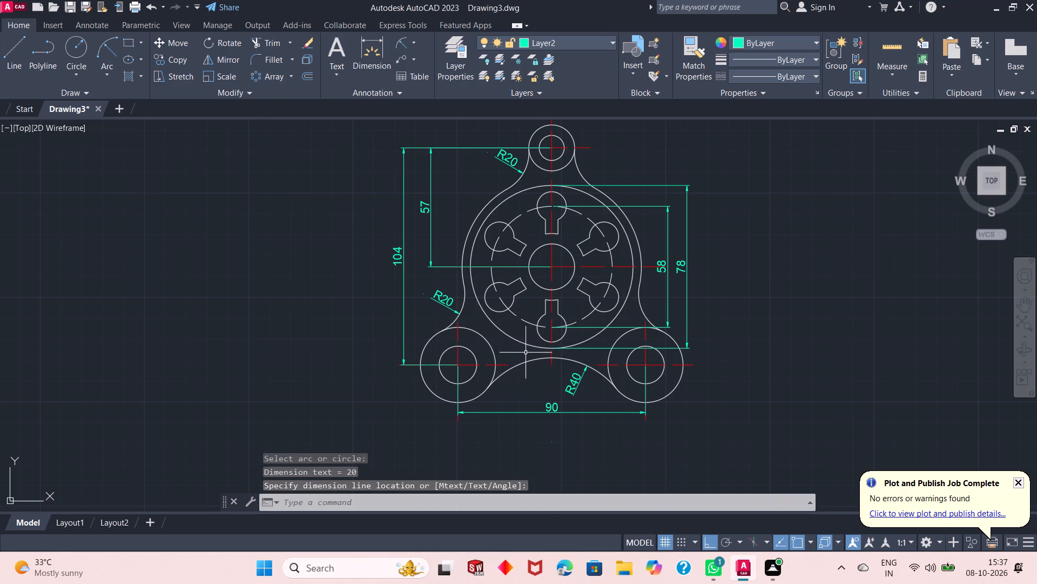
# Add a radius dimension to the large outer body arc on its upper-left side, with its text outside the part.
pyautogui.rightClick(737, 176)
pyautogui.click(758, 186)
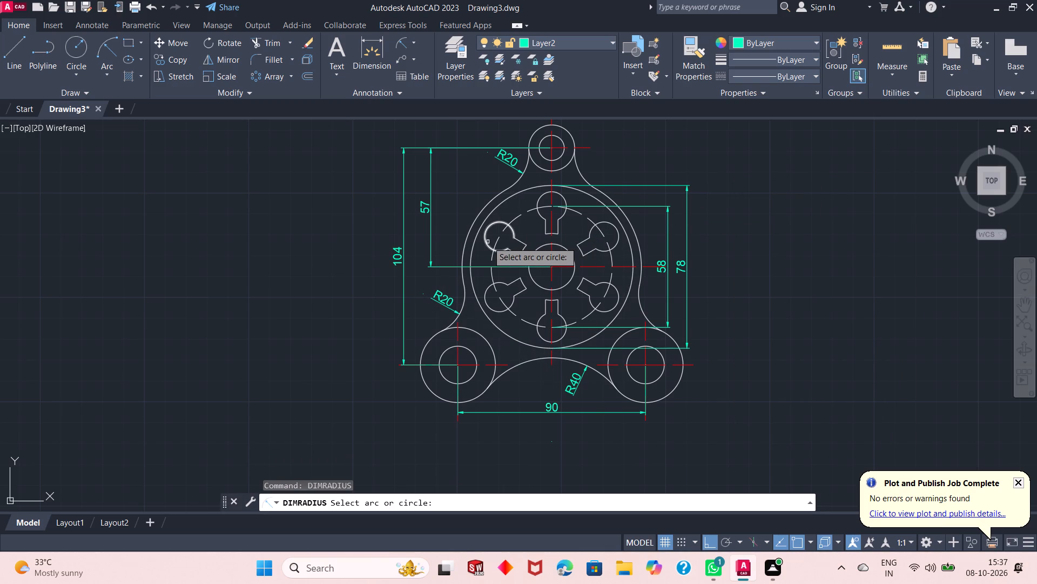
pyautogui.click(465, 237)
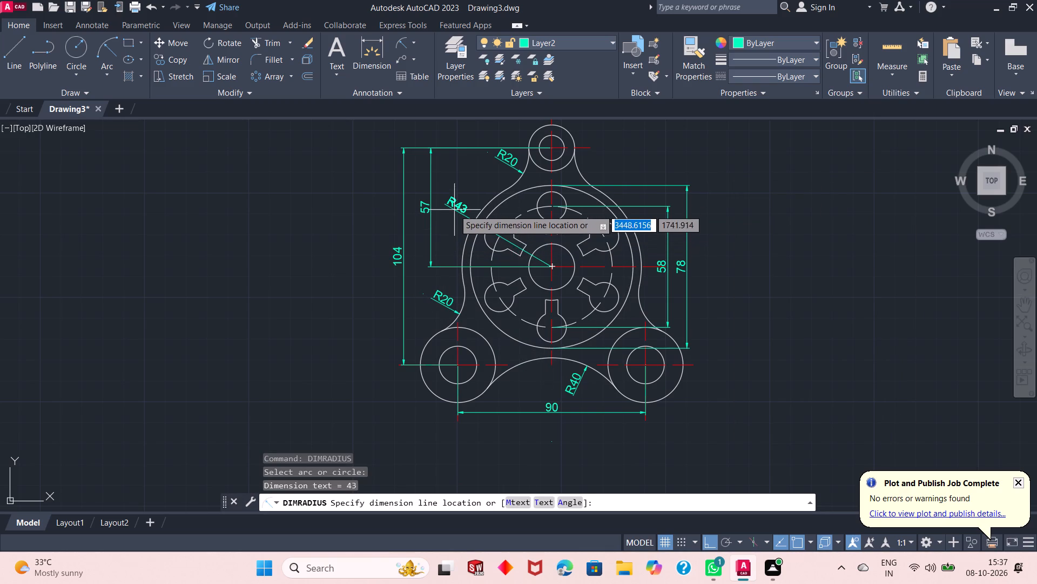
pyautogui.click(453, 202)
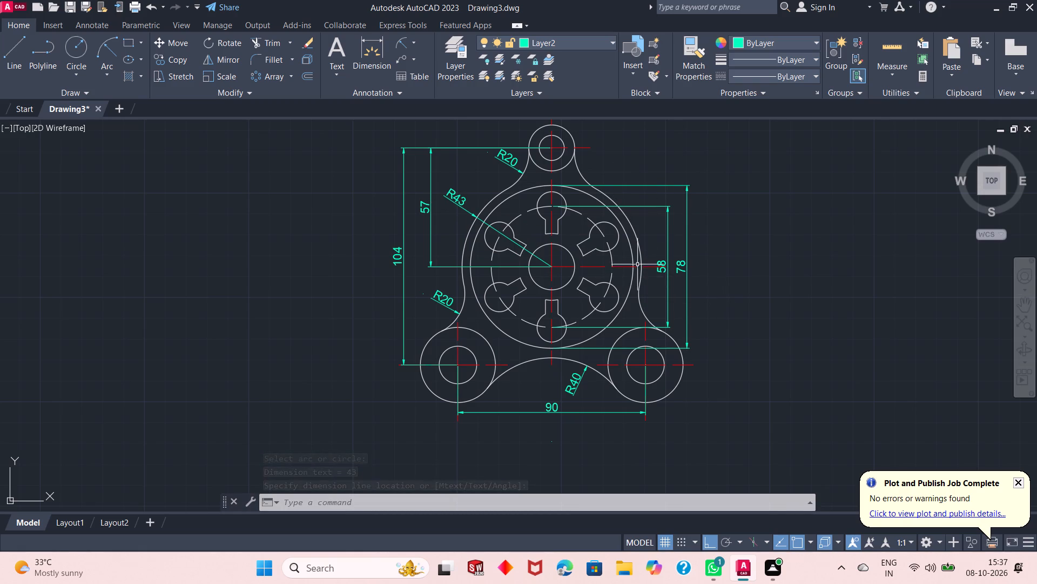
# Add a diameter dimension to the top lug's outer circle, with its text outside at the lug's upper right.
pyautogui.click(415, 47)
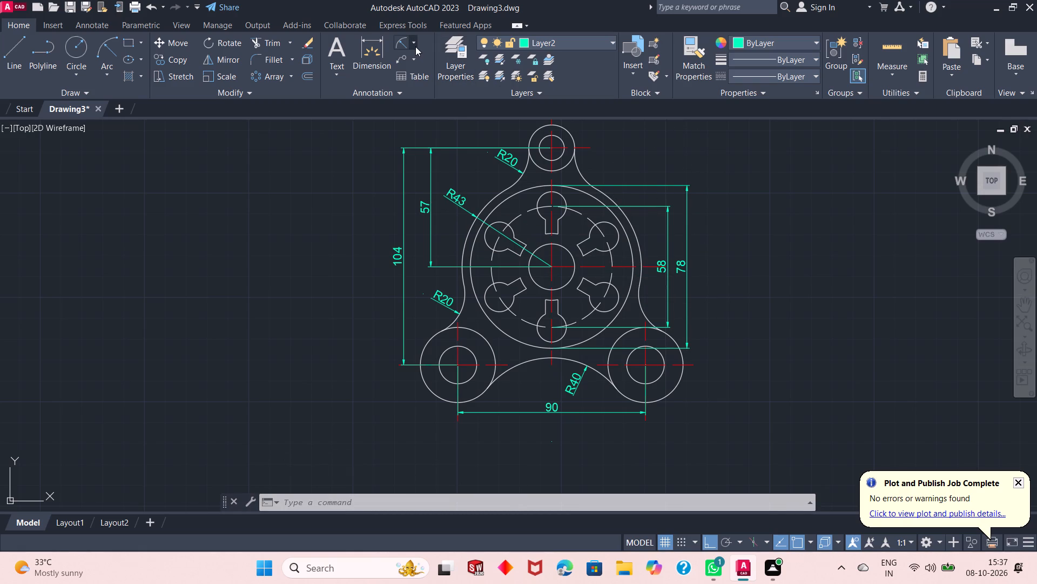
pyautogui.click(448, 204)
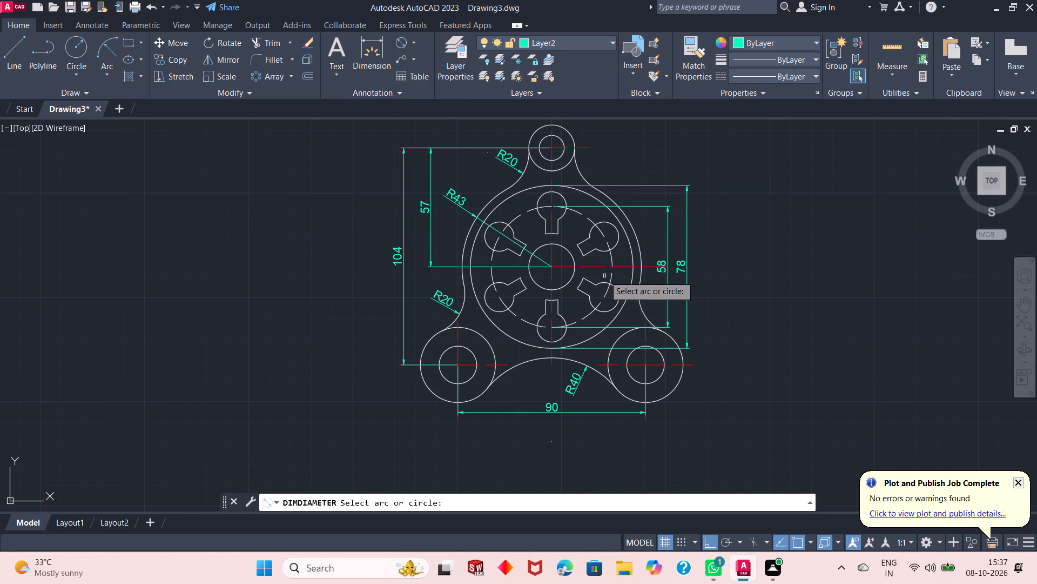
pyautogui.scroll(-1, 596, 236)
pyautogui.scroll(3, 568, 160)
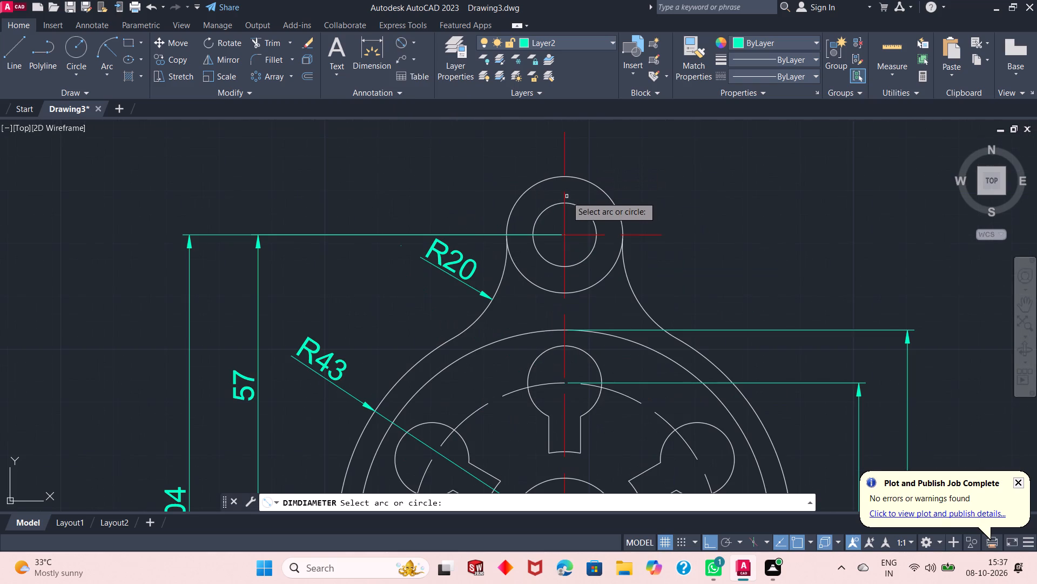
pyautogui.click(596, 184)
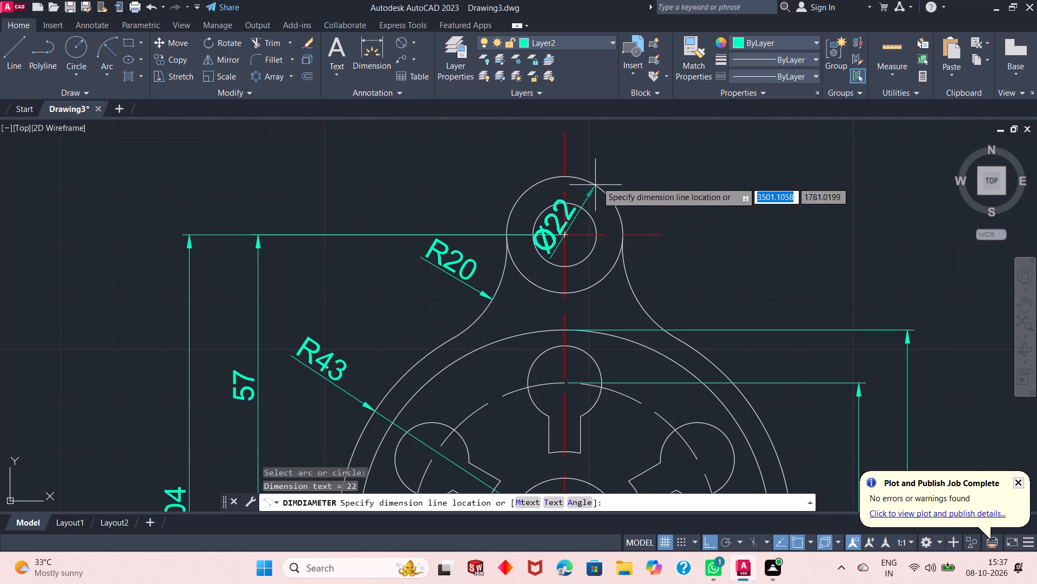
pyautogui.click(686, 156)
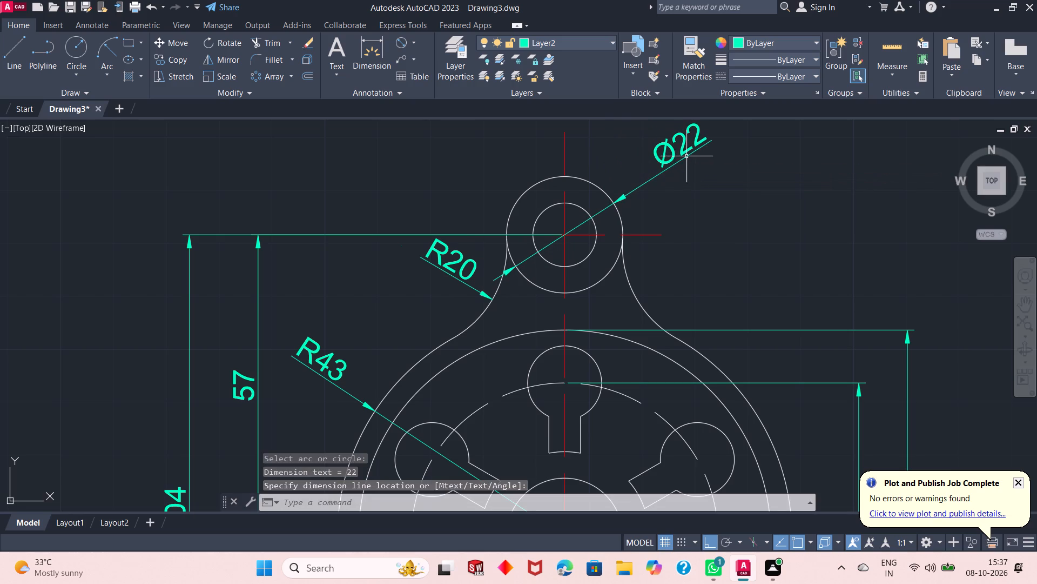
# Add a diameter dimension to the top lug's inner hole, with its text outside at the lug's upper left.
pyautogui.rightClick(607, 150)
pyautogui.click(633, 162)
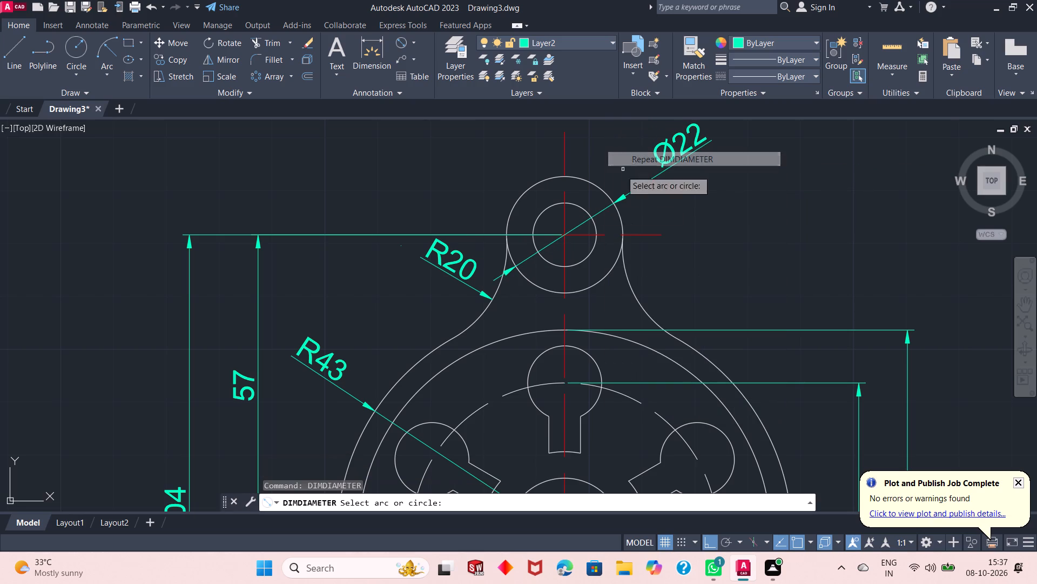
pyautogui.click(536, 217)
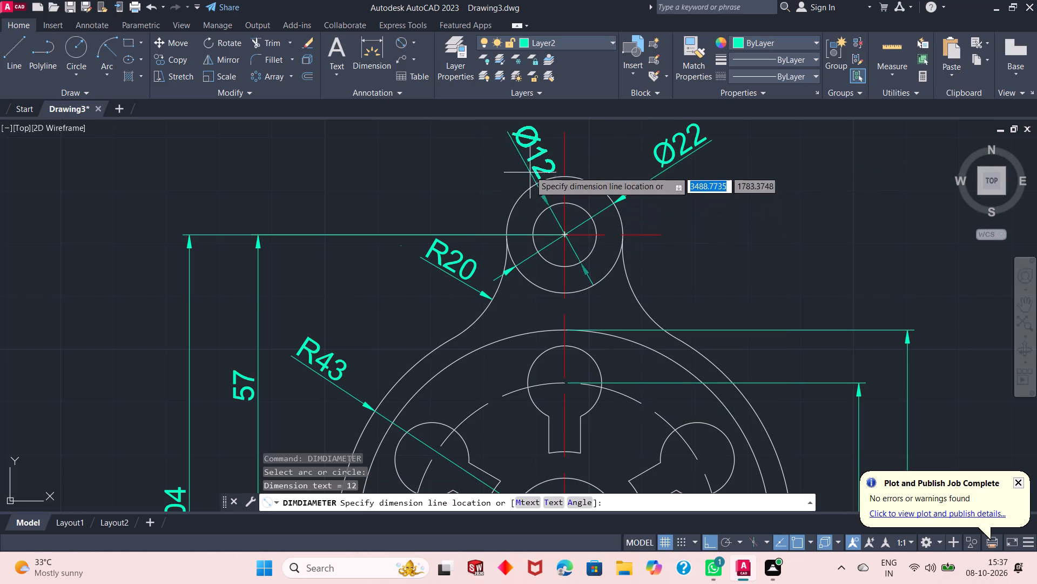
pyautogui.click(498, 140)
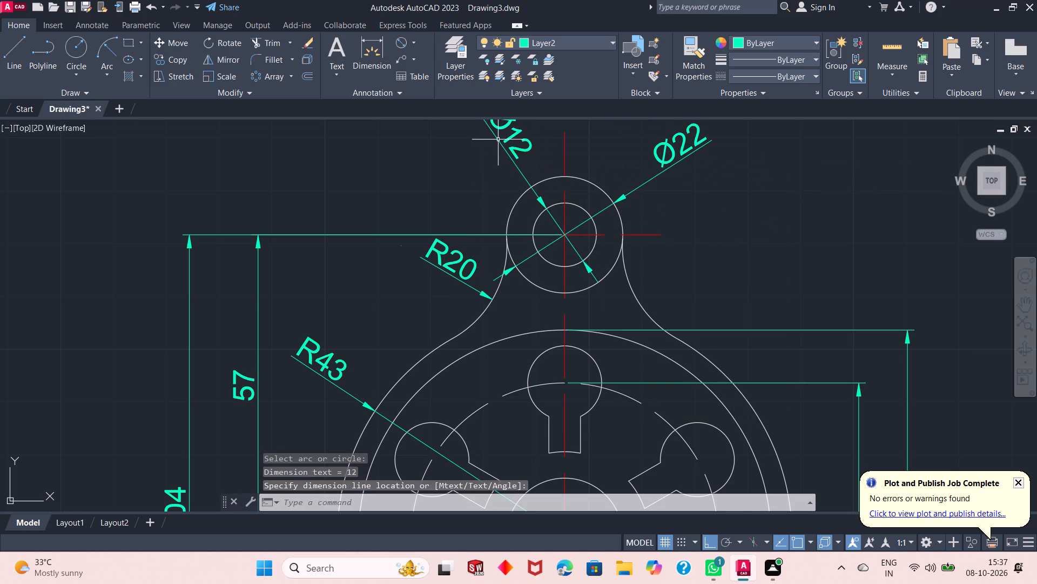
# Add a diameter dimension to the lower-left lug's outer circle, with its text outside at the lug's lower right.
pyautogui.scroll(-2, 557, 175)
pyautogui.rightClick(677, 176)
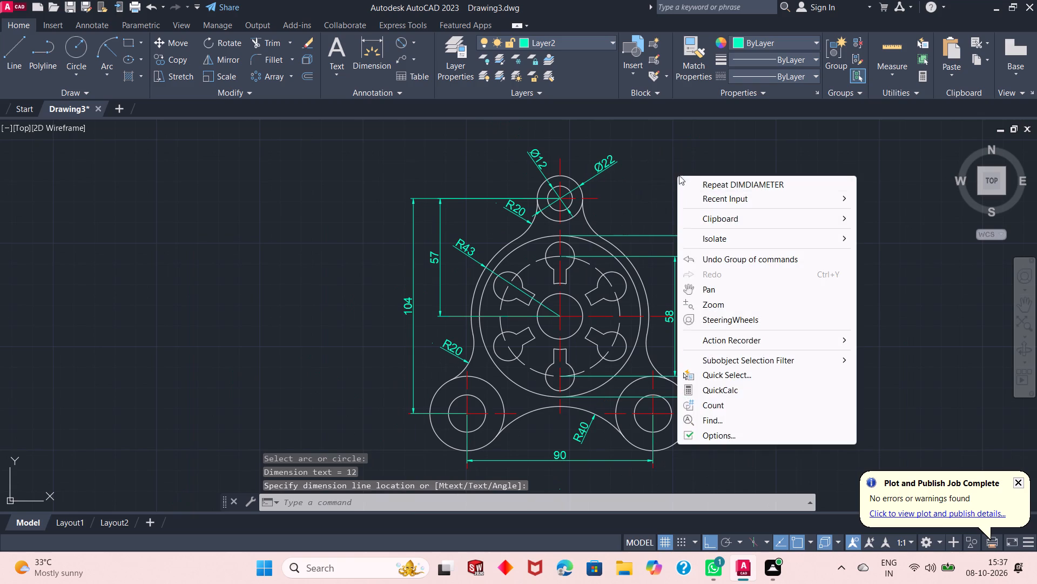
pyautogui.click(702, 180)
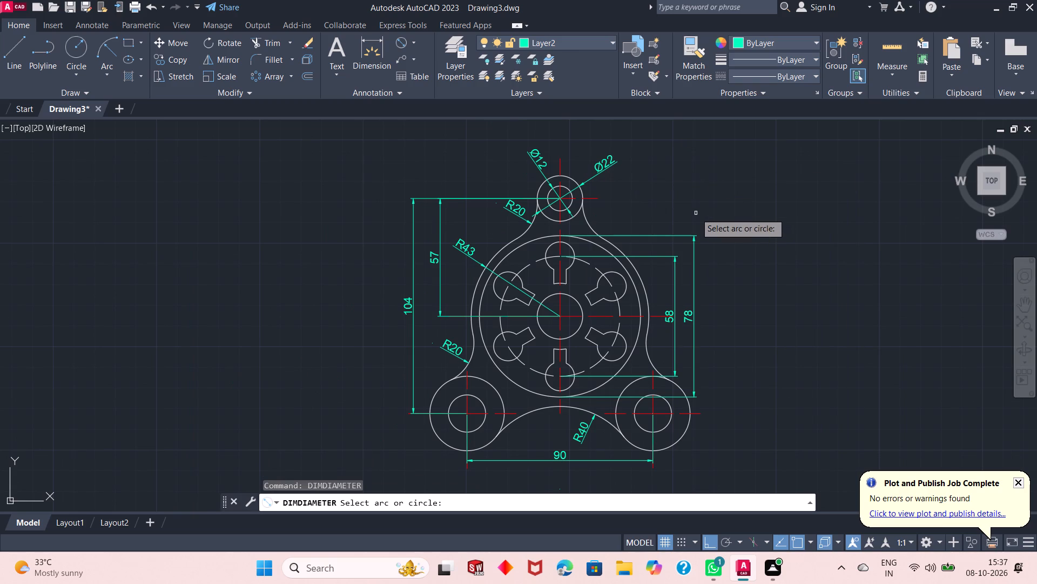
pyautogui.scroll(-1, 654, 222)
pyautogui.scroll(1, 661, 321)
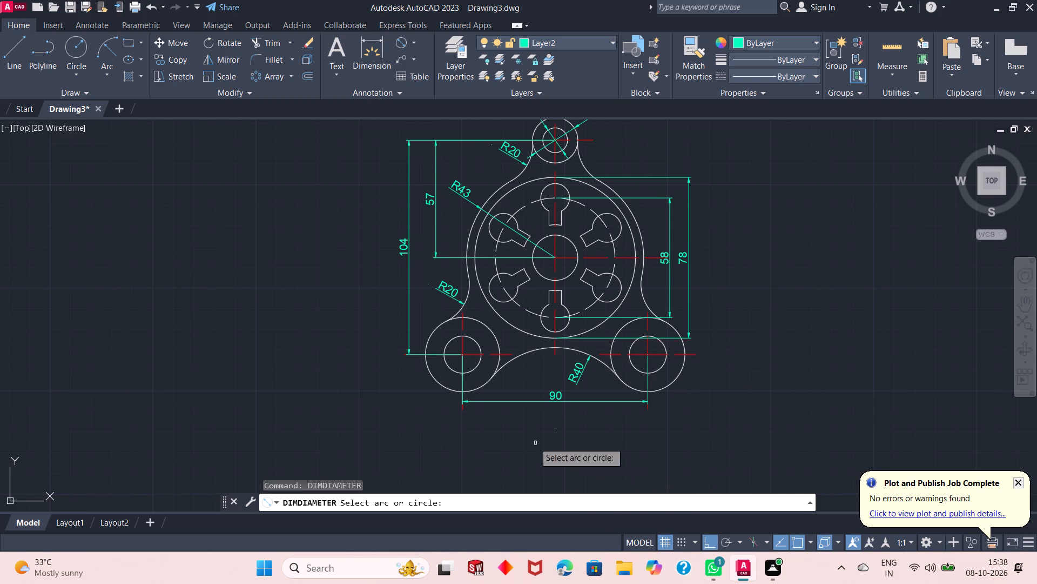
pyautogui.click(483, 387)
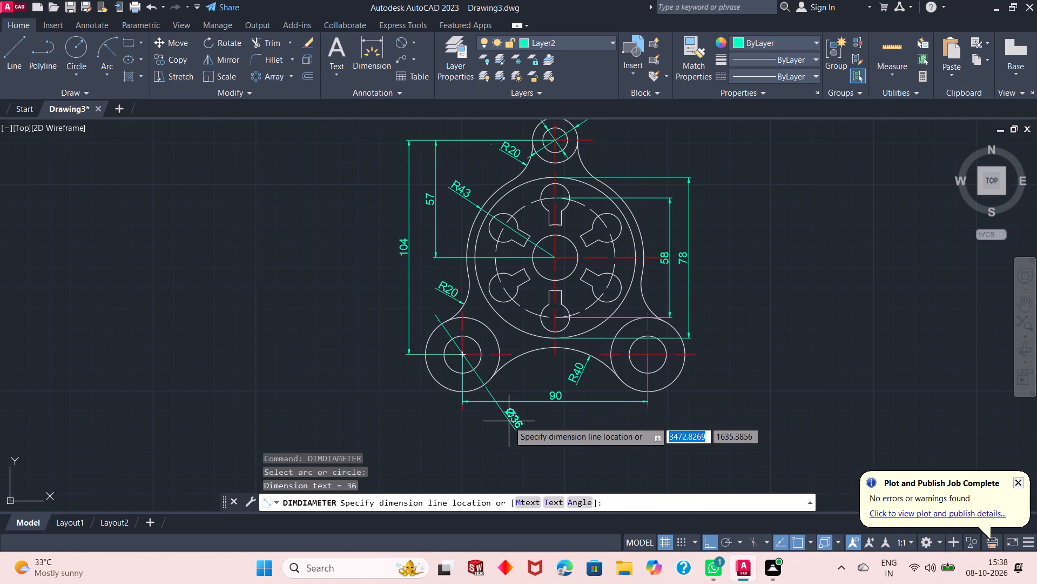
pyautogui.click(510, 422)
# Add a diameter dimension to the lower-left lug's inner hole, with its text outside at the lug's lower left.
pyautogui.rightClick(749, 326)
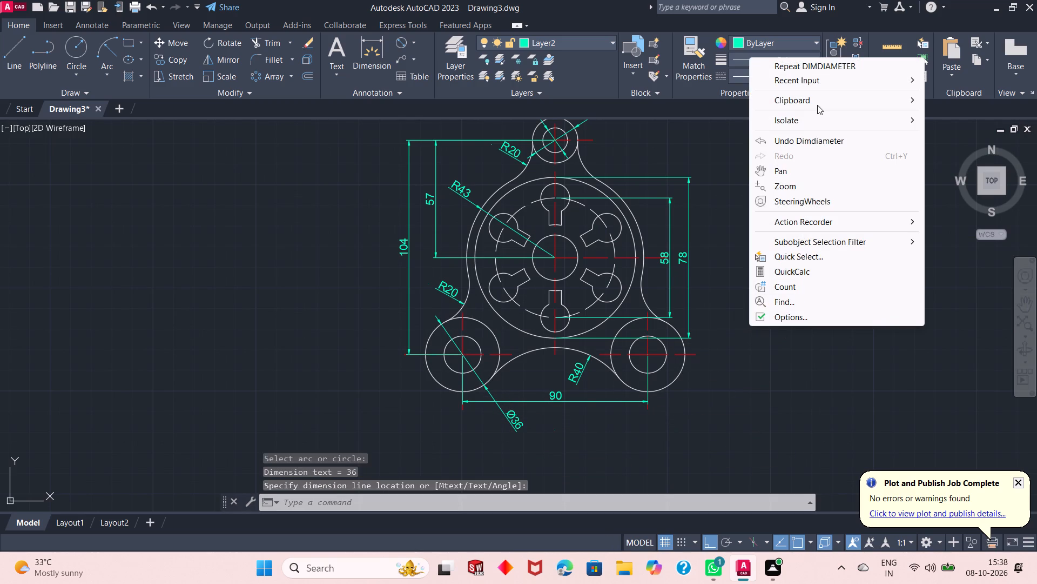
pyautogui.click(816, 67)
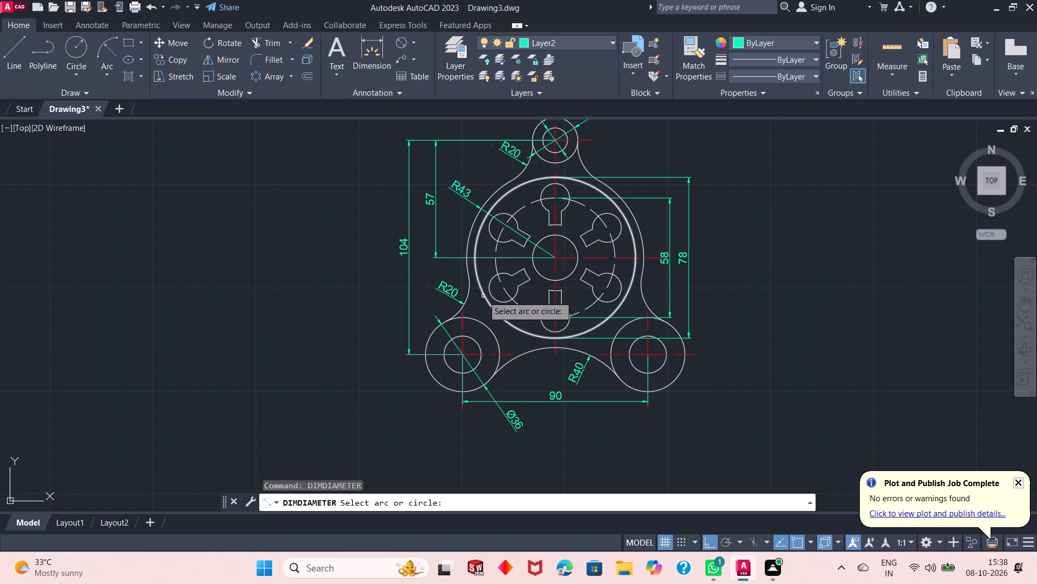
pyautogui.click(452, 370)
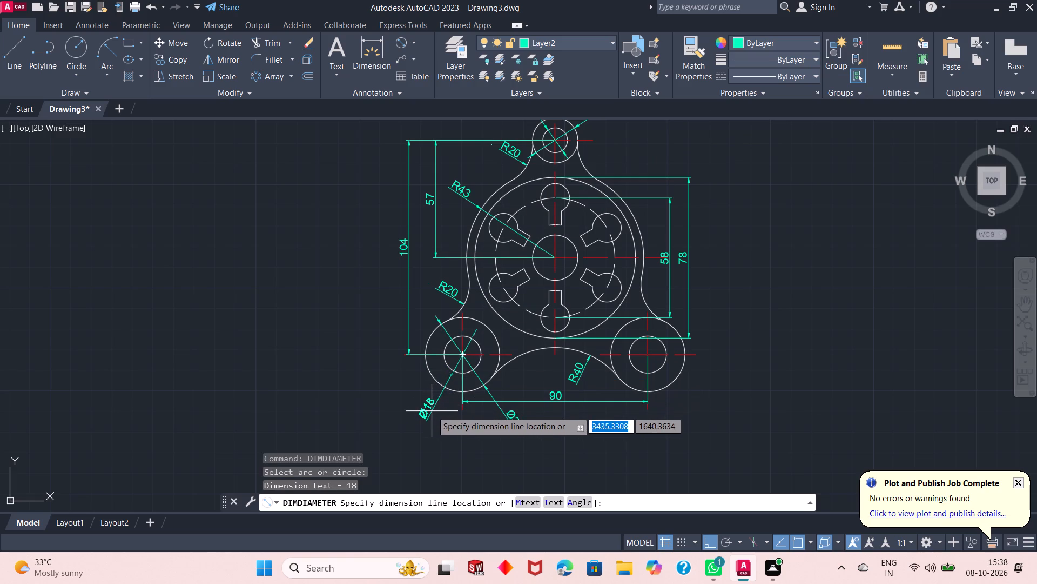
pyautogui.click(432, 411)
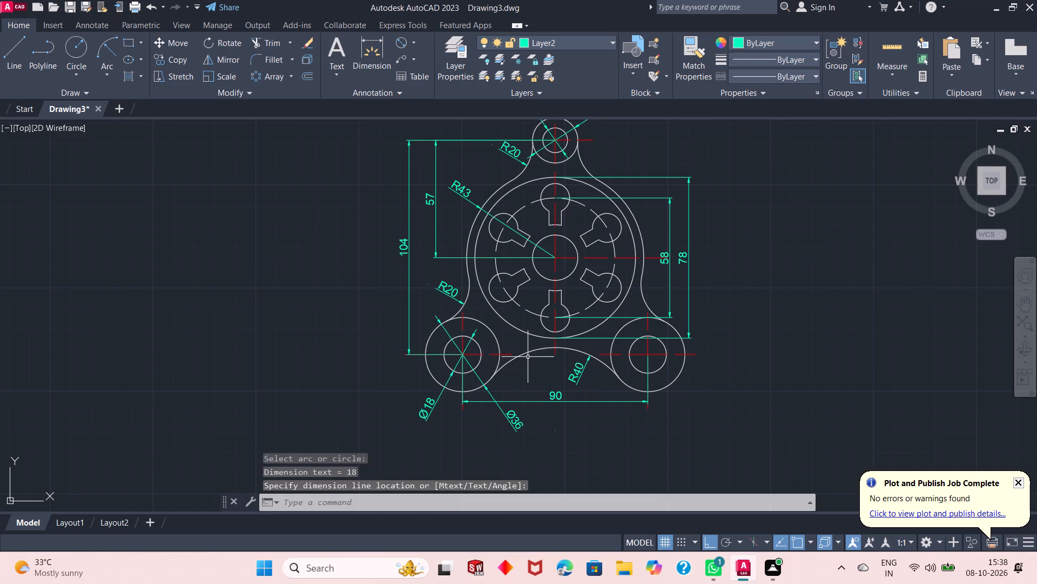
# Add a diameter dimension to the central hole, with its text at the hole's upper right between two keyhole slots.
pyautogui.rightClick(731, 243)
pyautogui.click(755, 247)
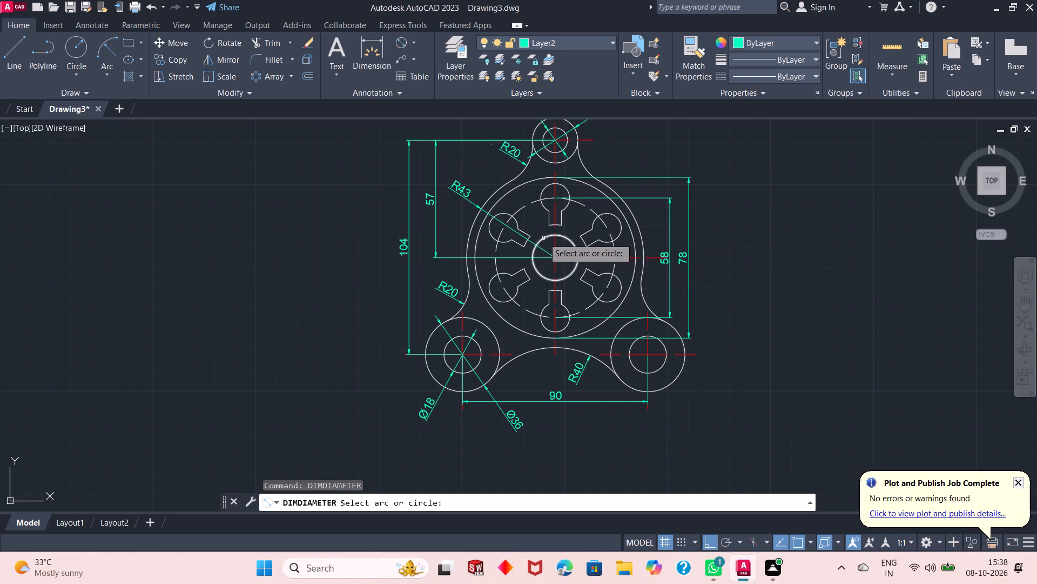
pyautogui.scroll(2, 535, 231)
pyautogui.click(609, 243)
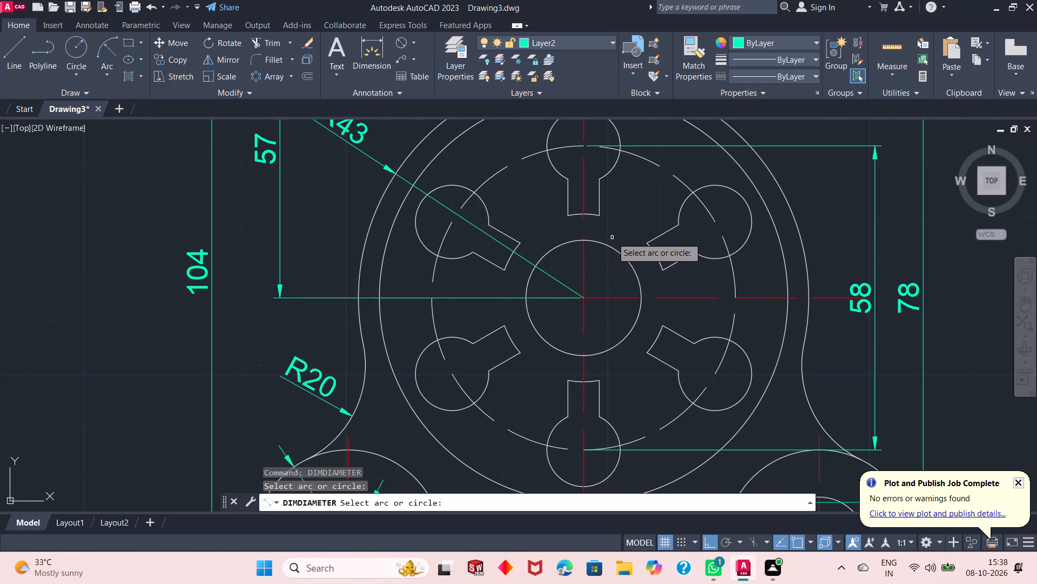
pyautogui.click(607, 247)
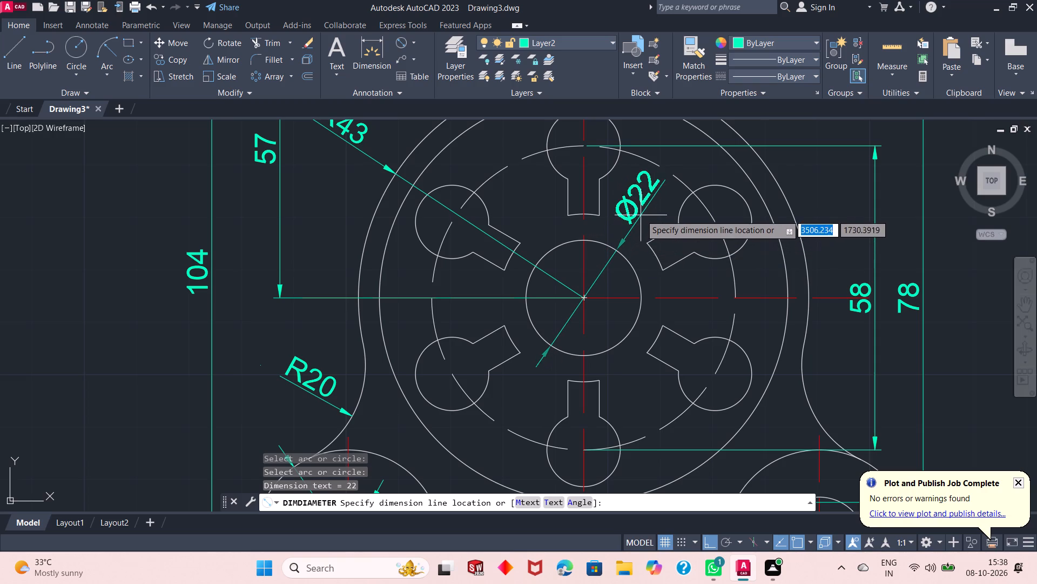
pyautogui.click(654, 200)
# Add a diameter dimension to the lower-right keyhole slot's inner end arc, with its text beside the bottom slot.
pyautogui.rightClick(796, 161)
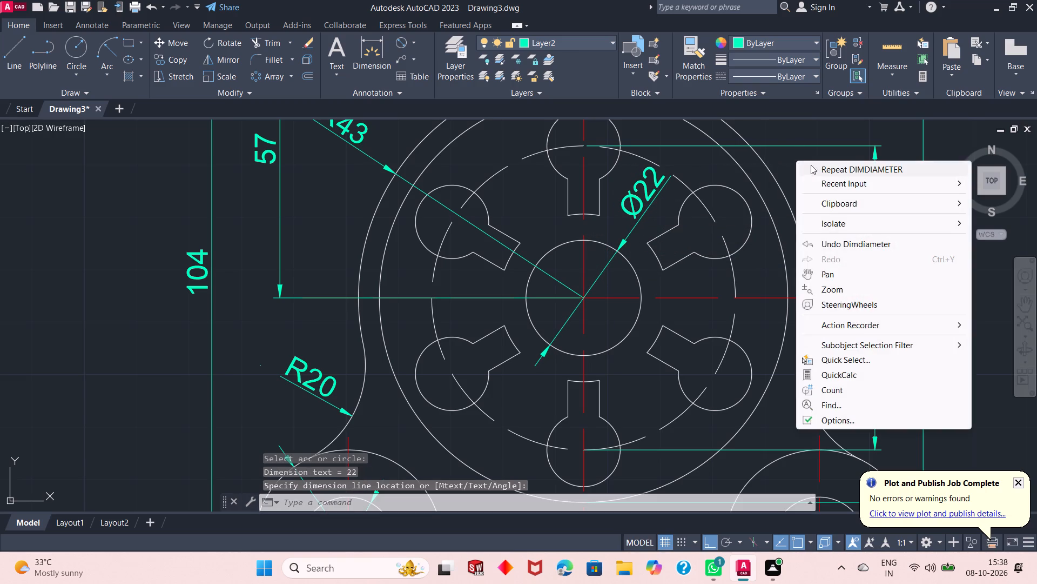
pyautogui.click(815, 168)
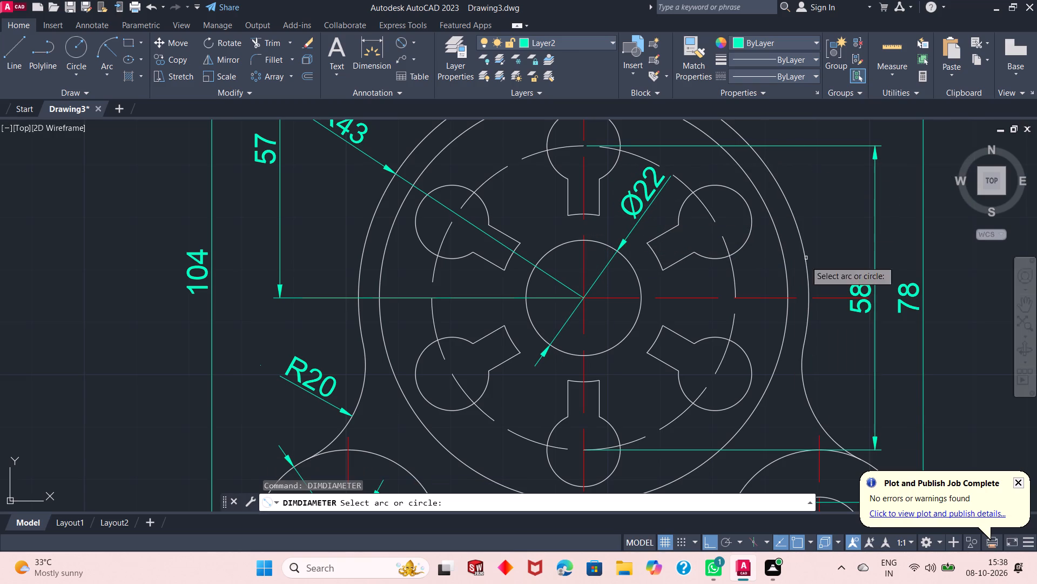
pyautogui.click(659, 339)
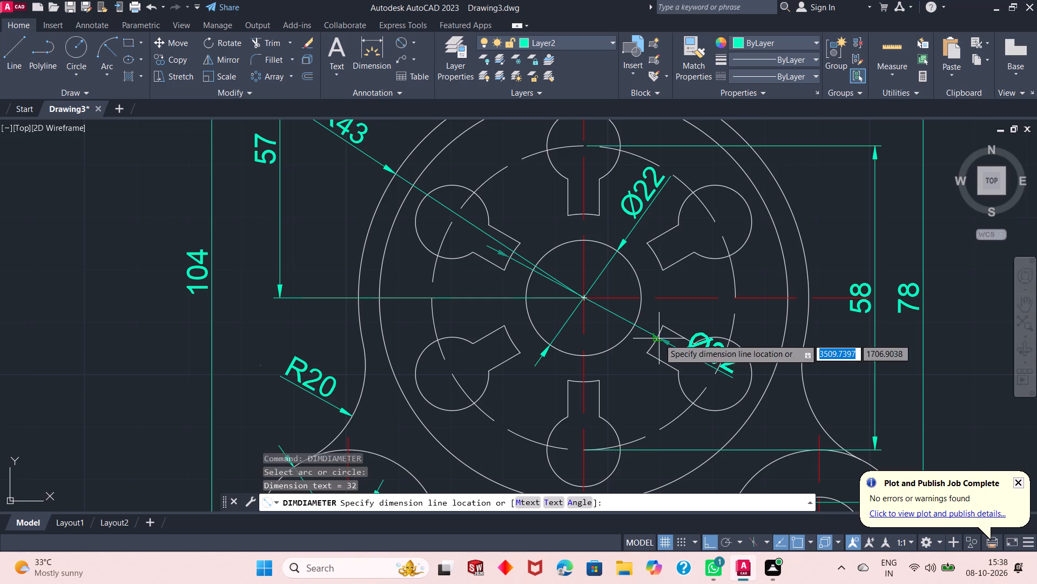
pyautogui.click(623, 379)
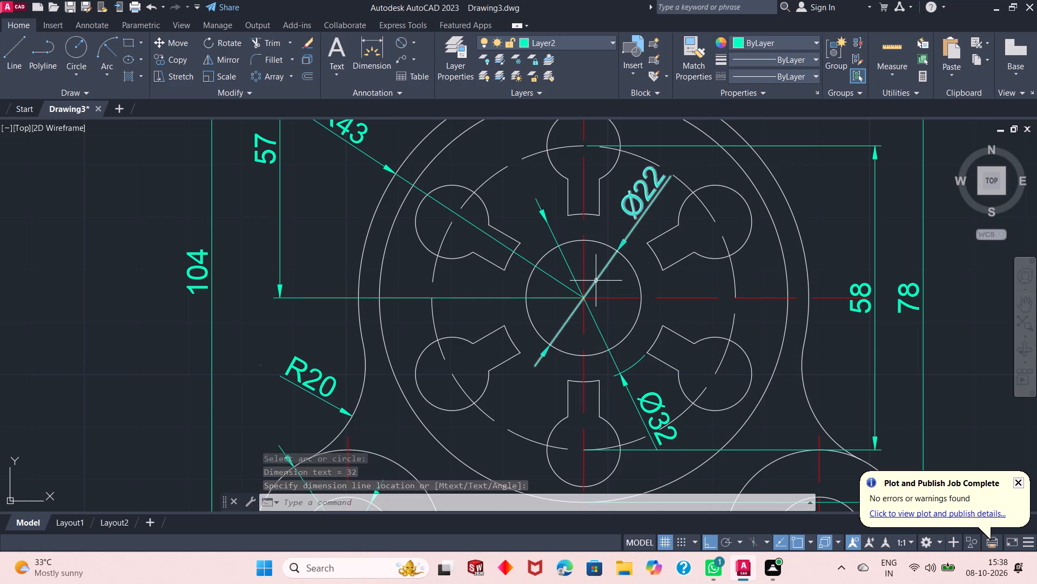
# Add a linear dimension across the neck width of the top keyhole slot, placed just below the slot's inner end.
pyautogui.click(410, 39)
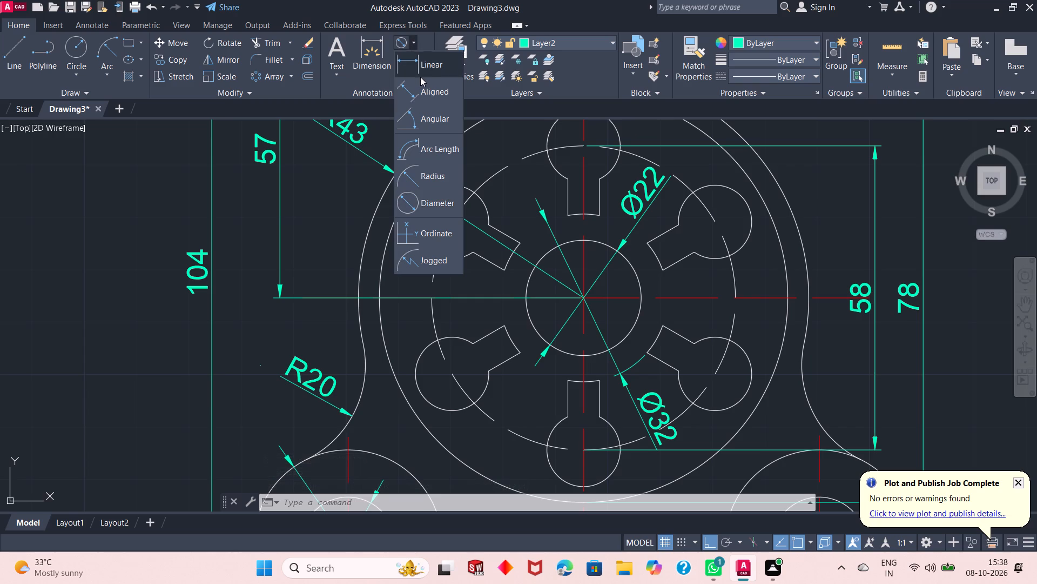
pyautogui.click(434, 63)
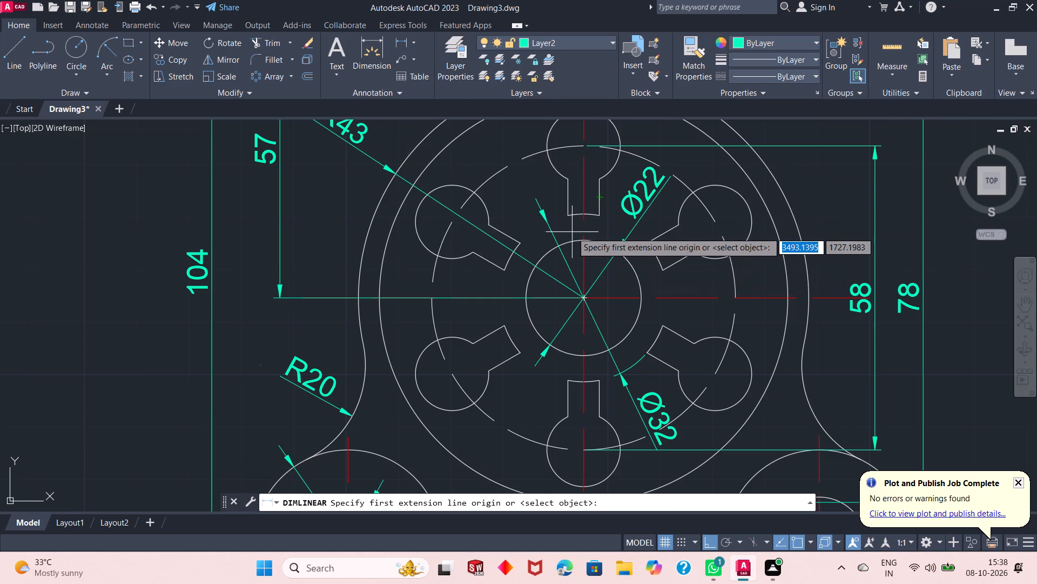
pyautogui.click(567, 214)
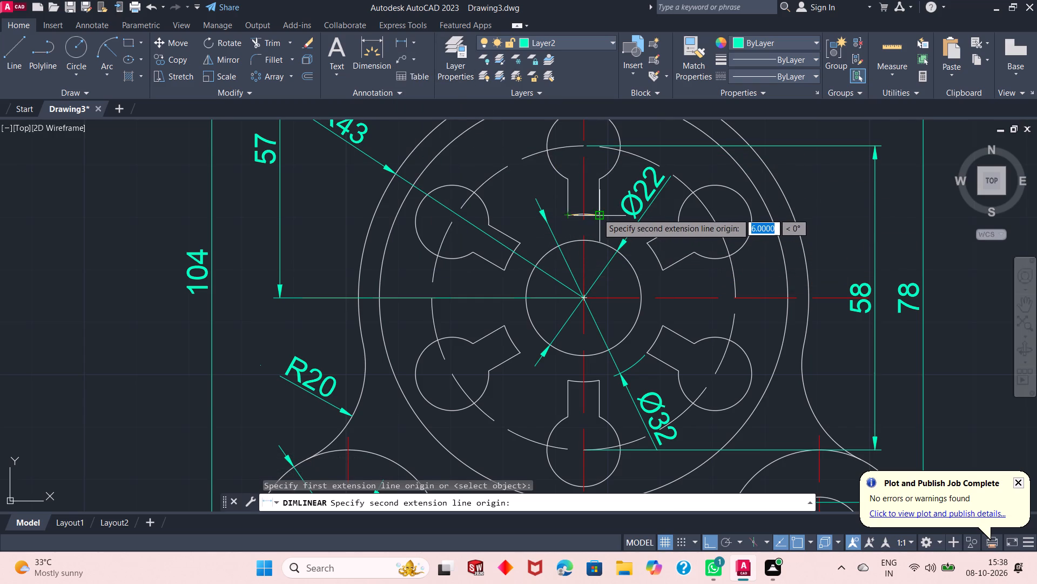
pyautogui.click(597, 213)
pyautogui.click(598, 229)
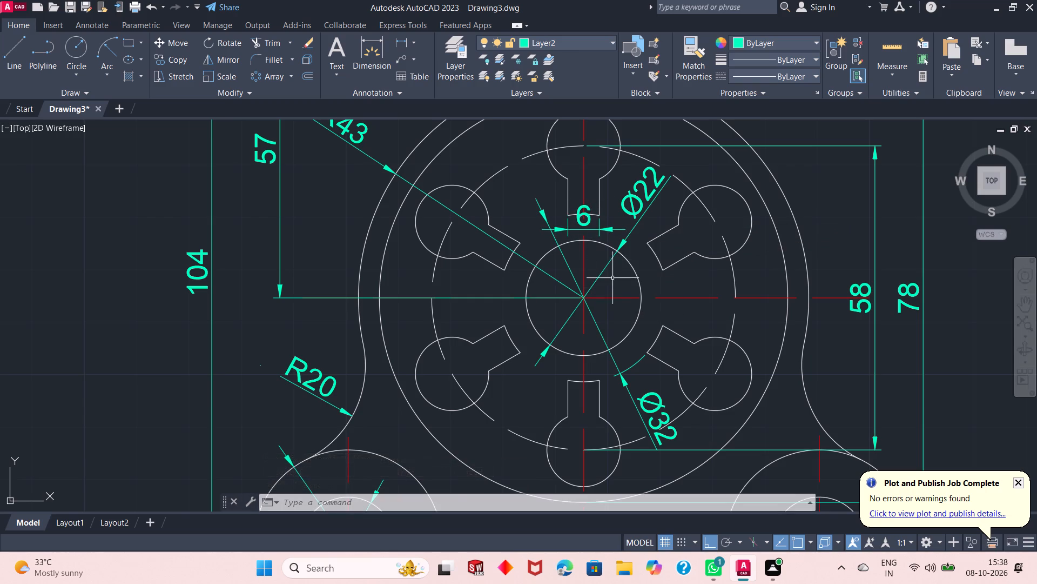
# Add an angled multileader reading "6 X R7" from the top keyhole slot's round end to the part's upper right, with Ortho off.
pyautogui.scroll(-2, 608, 255)
pyautogui.scroll(1, 632, 168)
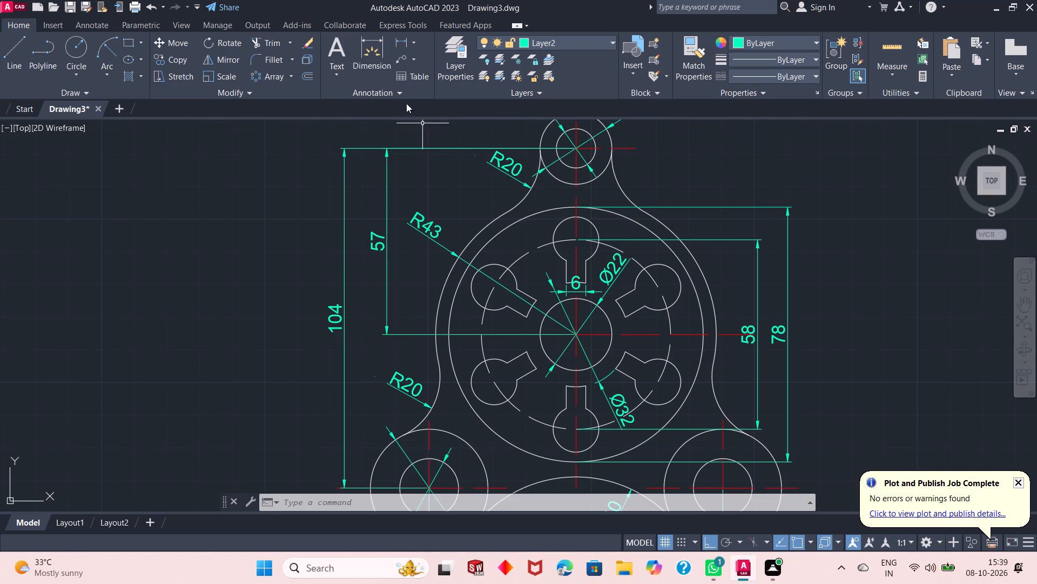
pyautogui.click(400, 59)
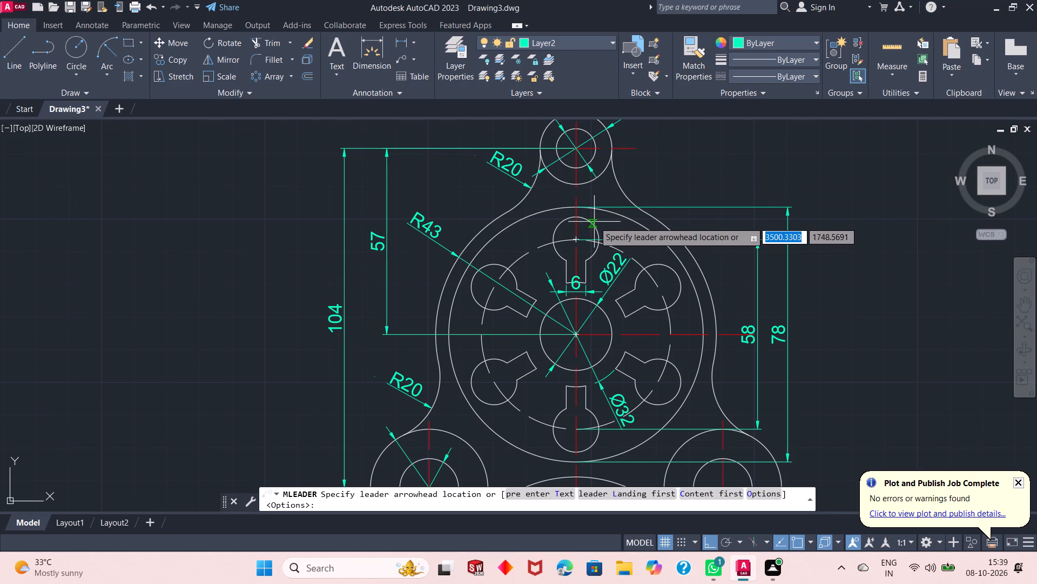
pyautogui.click(587, 218)
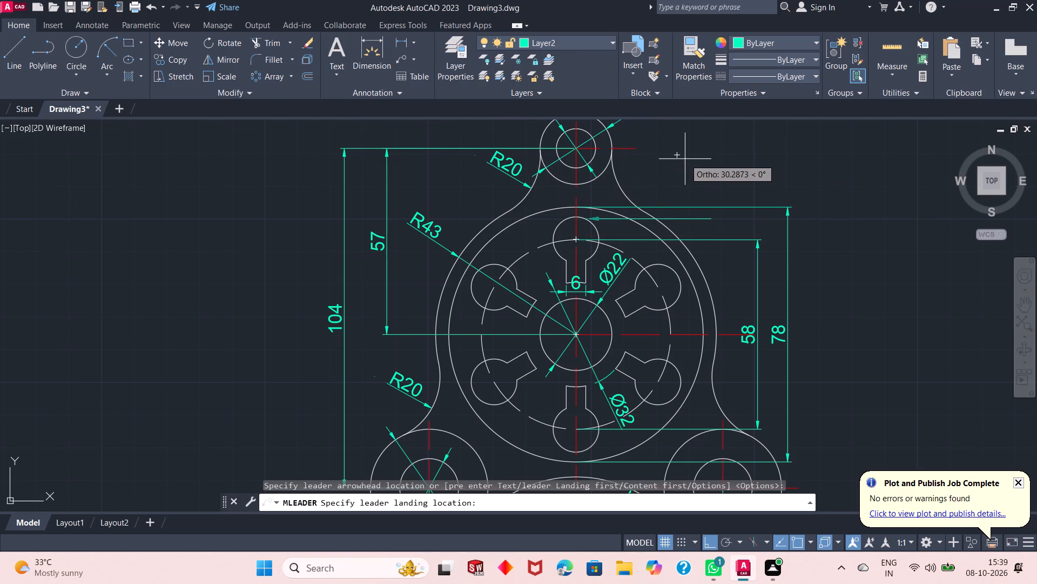
pyautogui.press('F8')
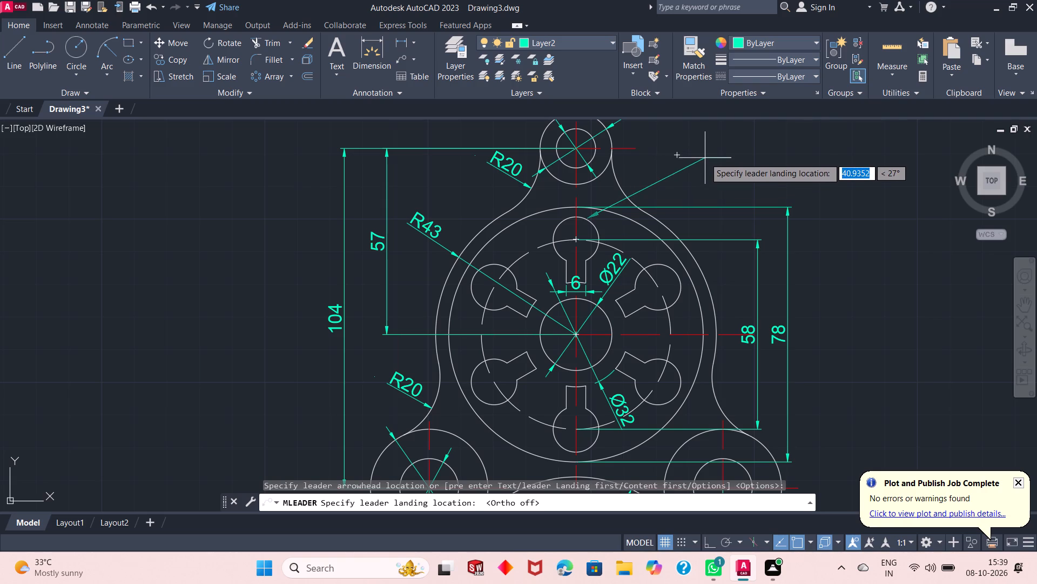
pyautogui.click(697, 162)
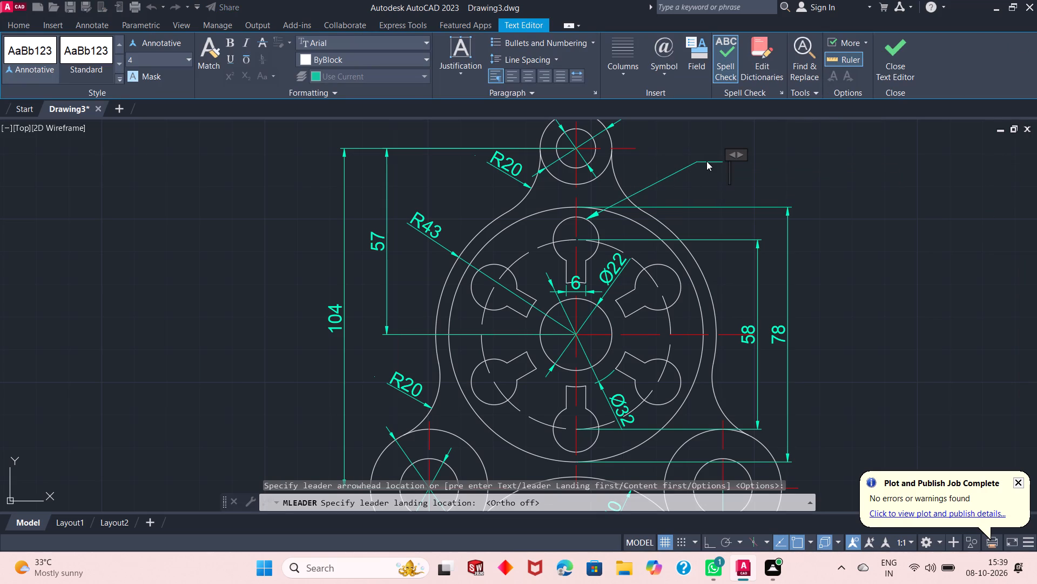
pyautogui.press('6')
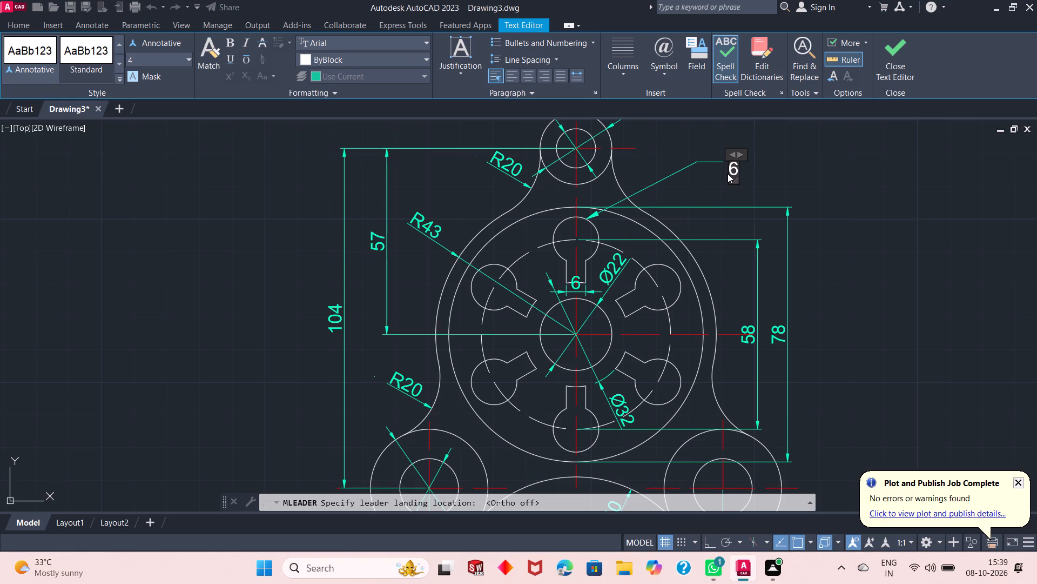
pyautogui.press('space')
pyautogui.write('X')
pyautogui.press('space')
pyautogui.write('R7')
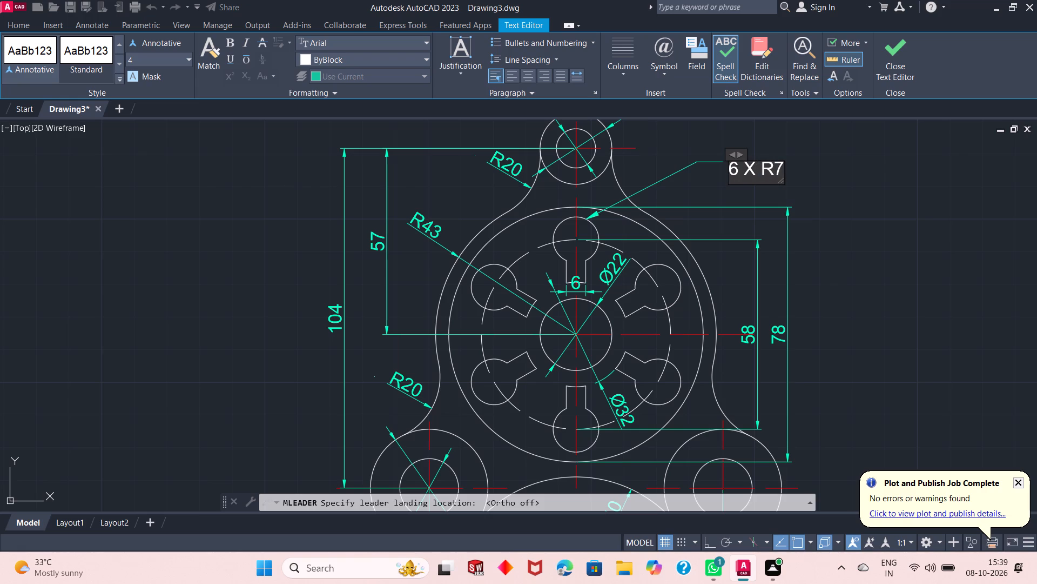
pyautogui.click(887, 72)
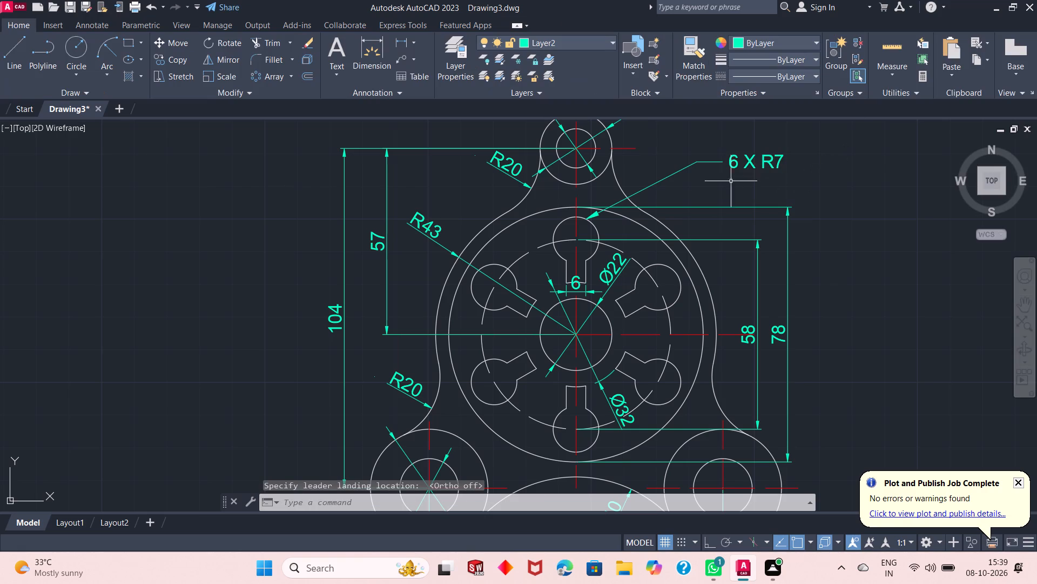
# Examine the whole dimensioned part and its keyhole slot area for completeness of the dimensions.
pyautogui.scroll(-2, 644, 196)
pyautogui.scroll(1, 662, 169)
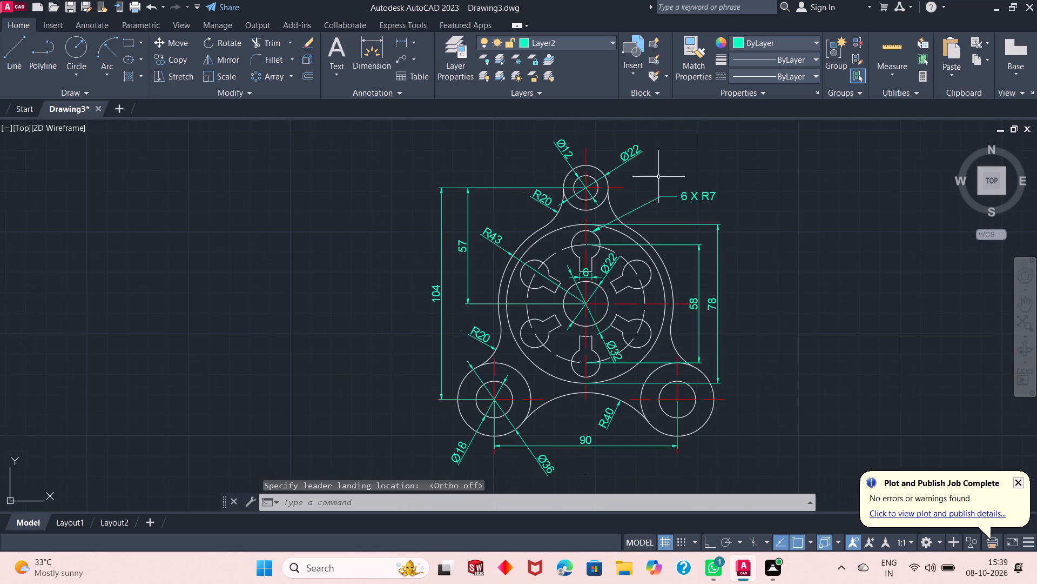
pyautogui.scroll(-1, 625, 249)
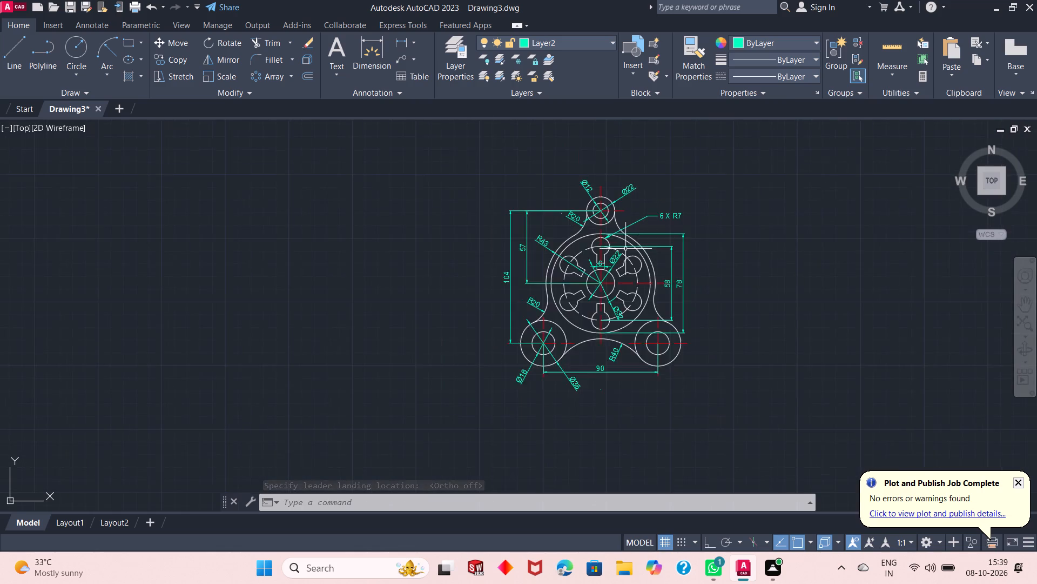
pyautogui.scroll(3, 625, 249)
pyautogui.scroll(-1, 653, 297)
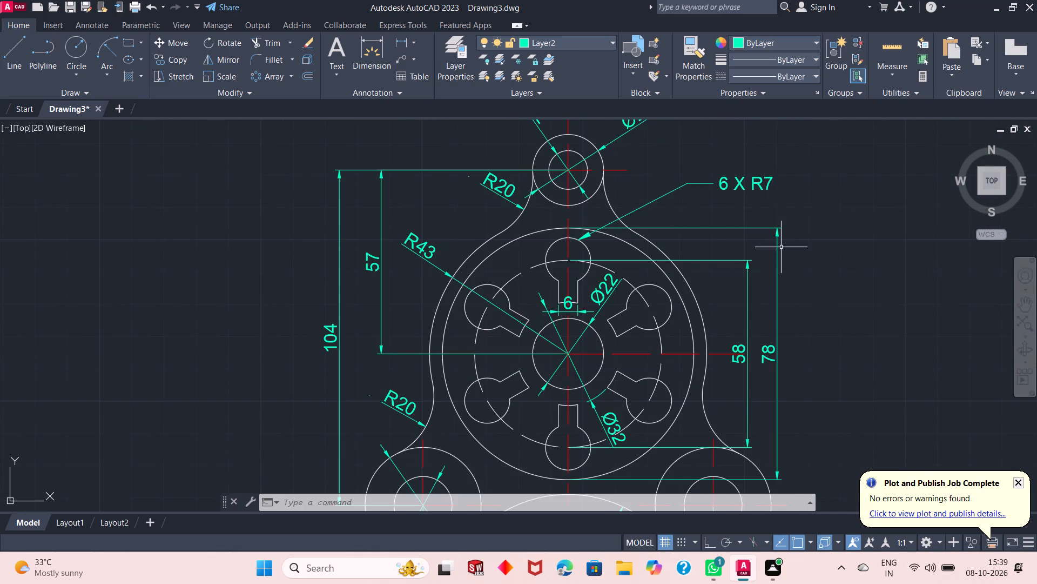
pyautogui.scroll(-2, 746, 269)
pyautogui.scroll(1, 715, 291)
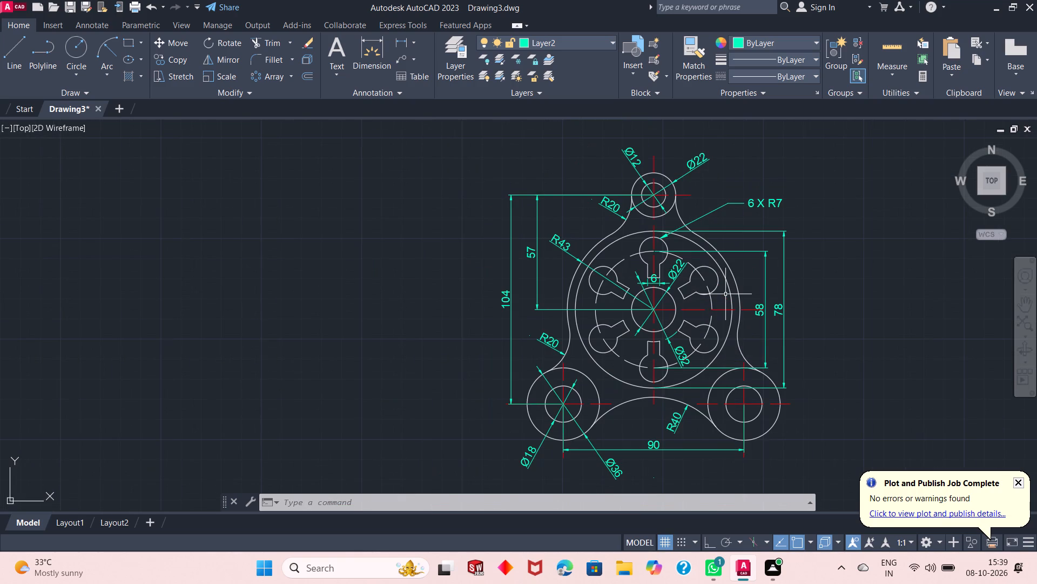
pyautogui.scroll(1, 716, 314)
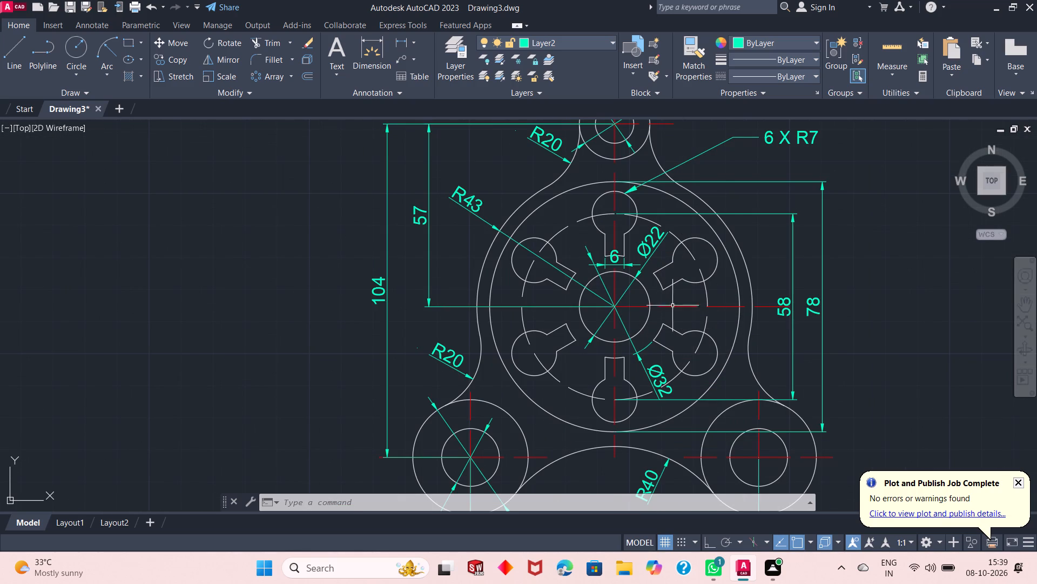
pyautogui.scroll(-1, 632, 309)
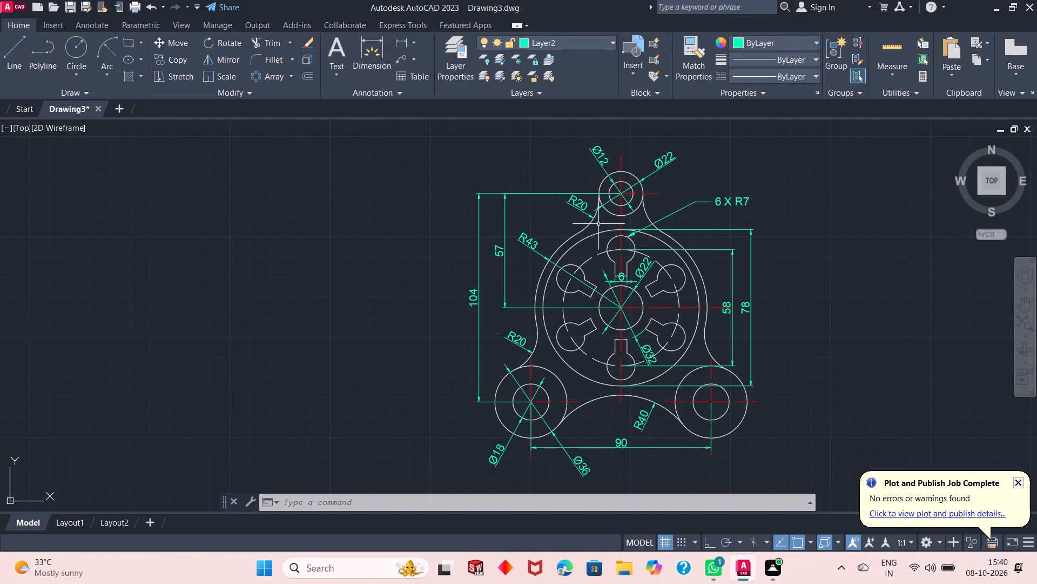
pyautogui.scroll(-2, 595, 263)
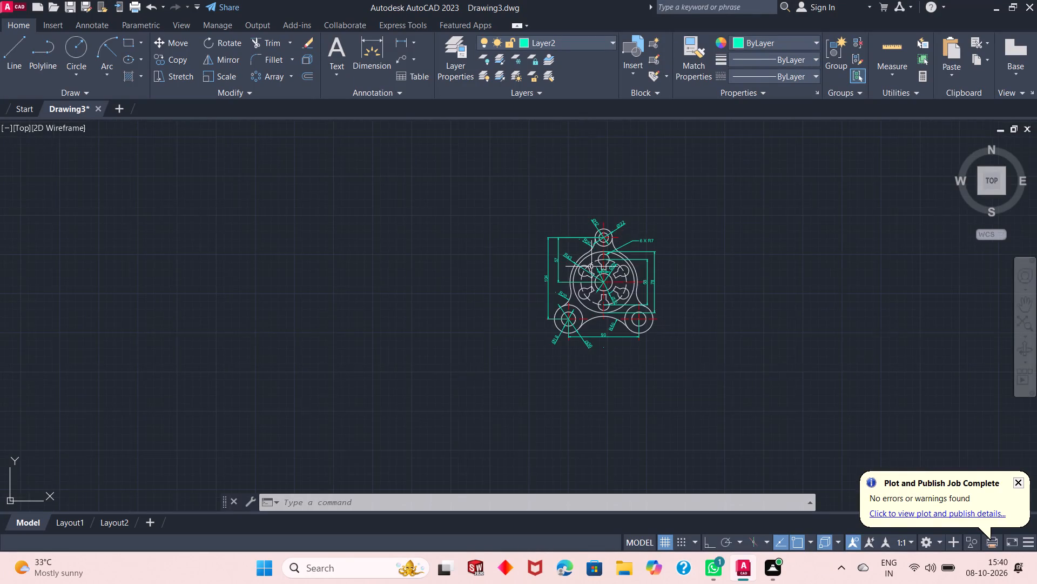
pyautogui.scroll(3, 621, 269)
pyautogui.scroll(-1, 574, 276)
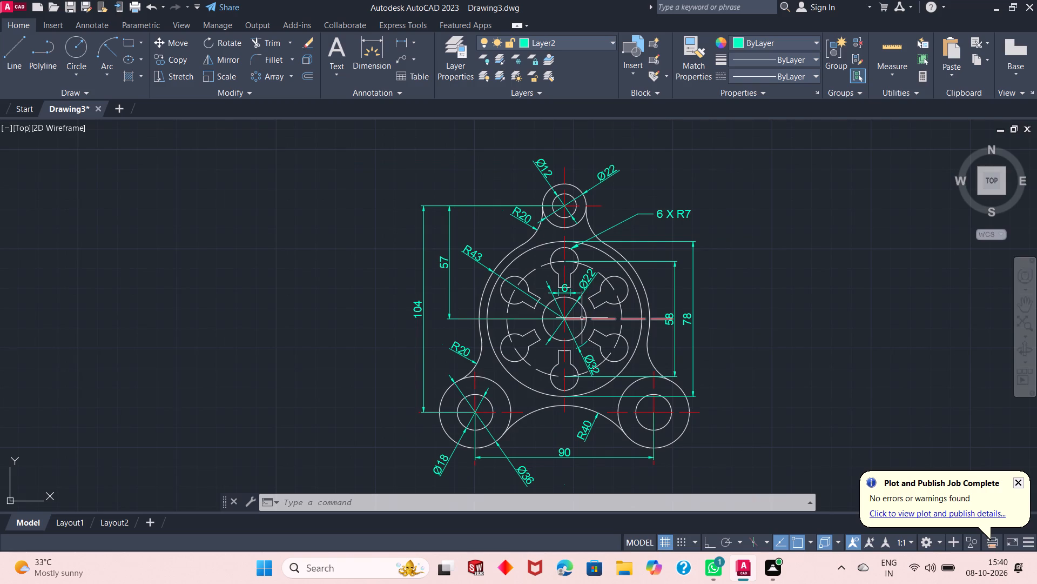
pyautogui.scroll(-1, 569, 295)
pyautogui.scroll(1, 570, 306)
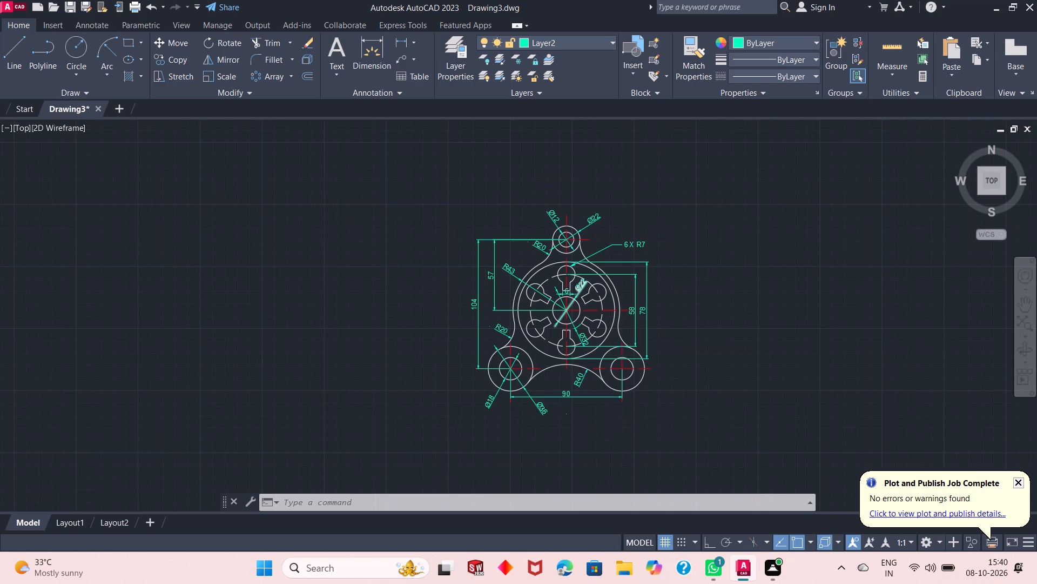
# Turn off command log file recording with LOGFILEOFF.
pyautogui.click(307, 502)
pyautogui.write('log')
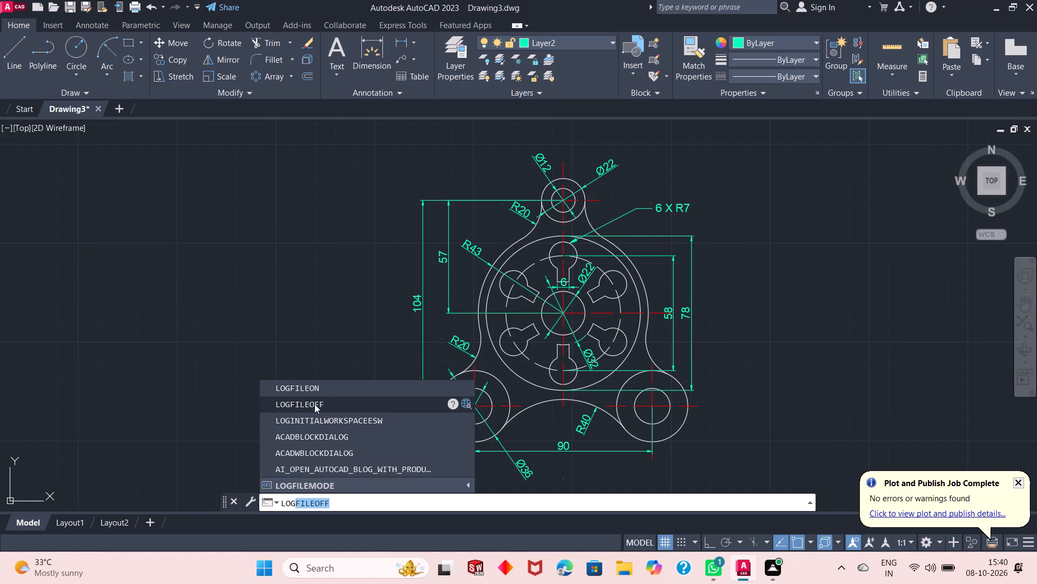
pyautogui.click(314, 404)
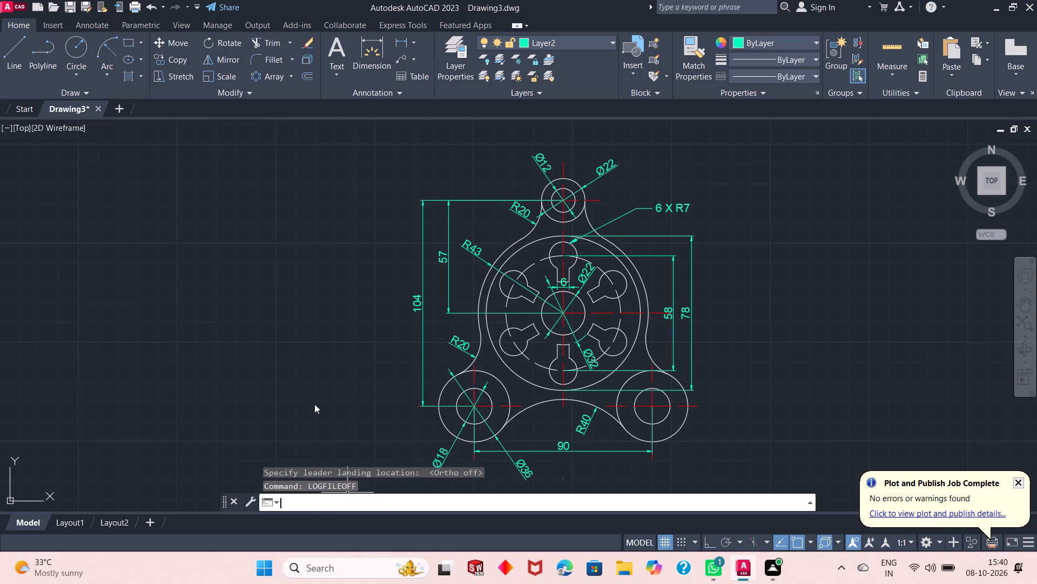
# Save the drawing as "Crankcase cover" in the OneDrive folder in AutoCAD 2018 Drawing format.
pyautogui.hotkey('ctrl', 's')
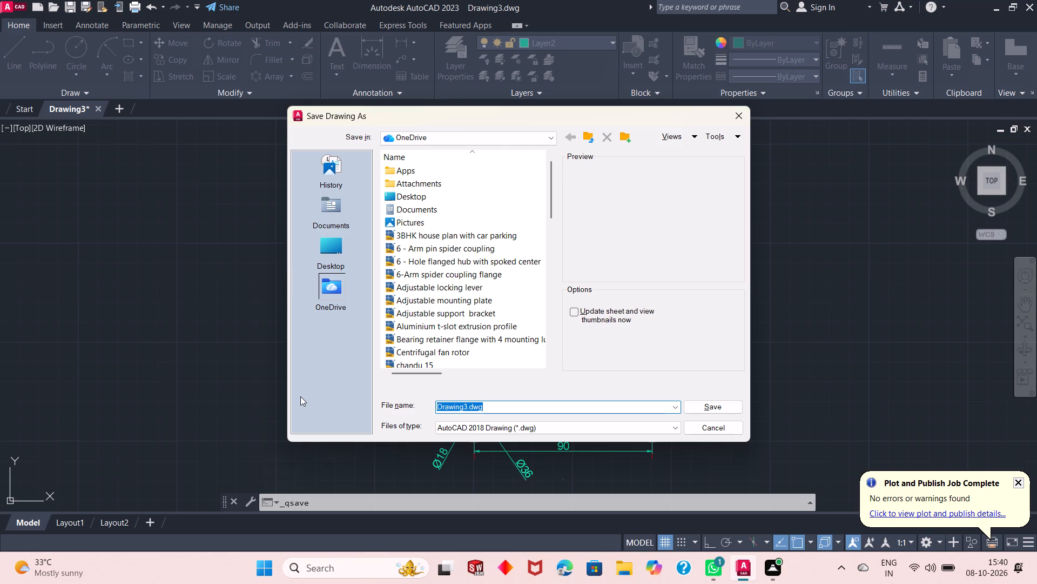
pyautogui.write('Crankcase cover')
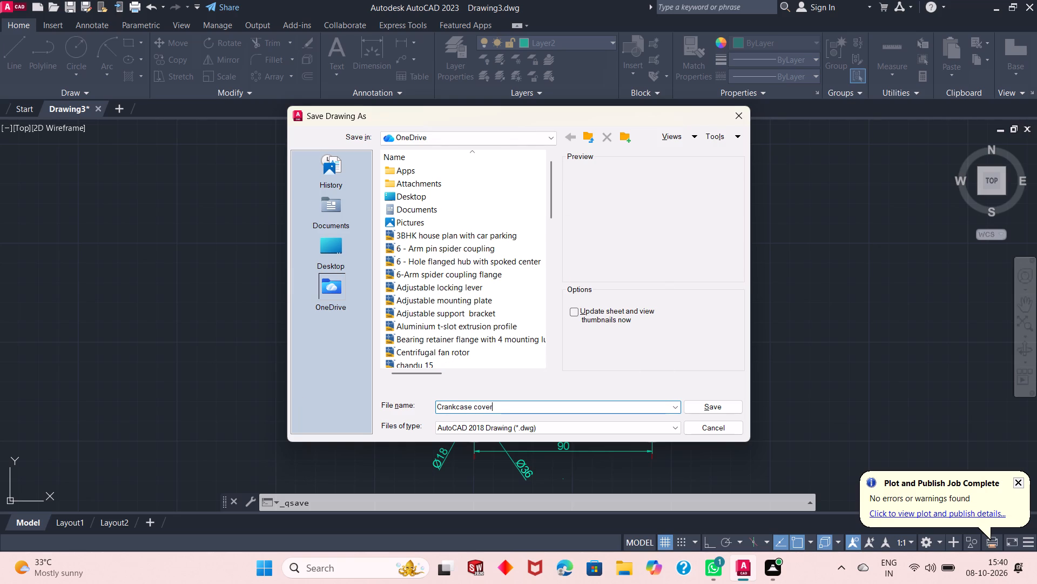
pyautogui.click(333, 288)
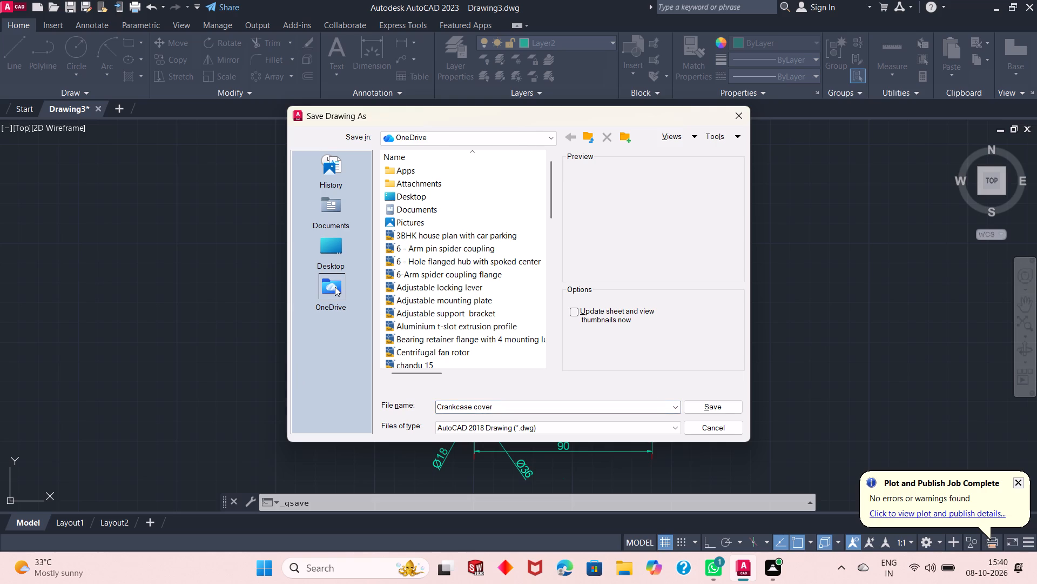
pyautogui.click(723, 404)
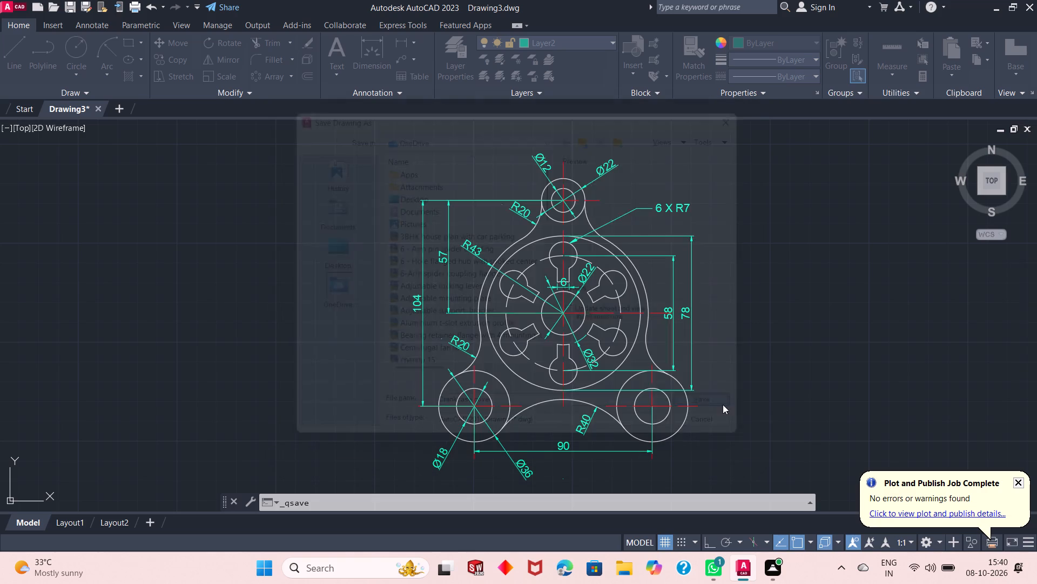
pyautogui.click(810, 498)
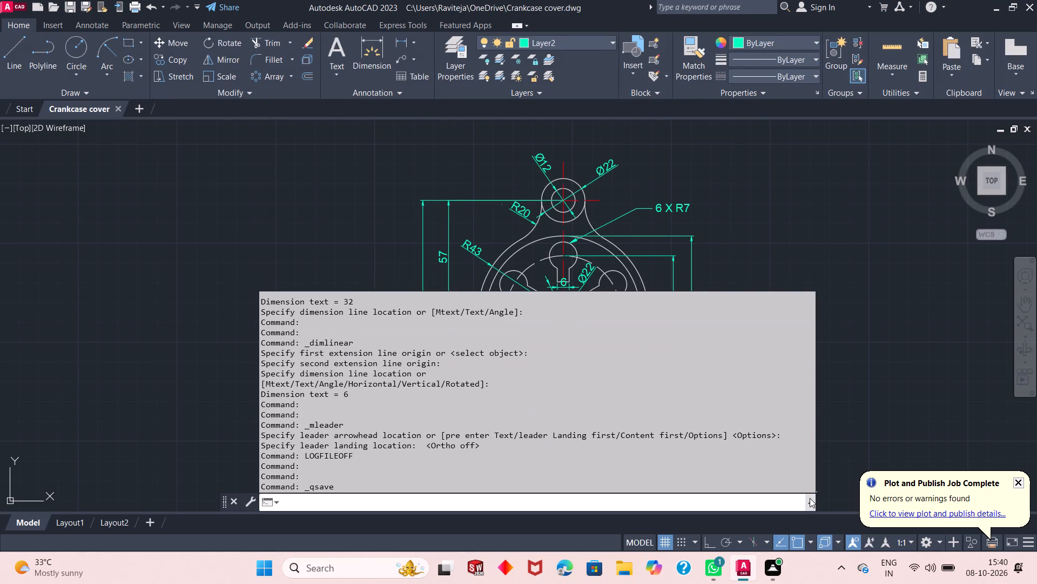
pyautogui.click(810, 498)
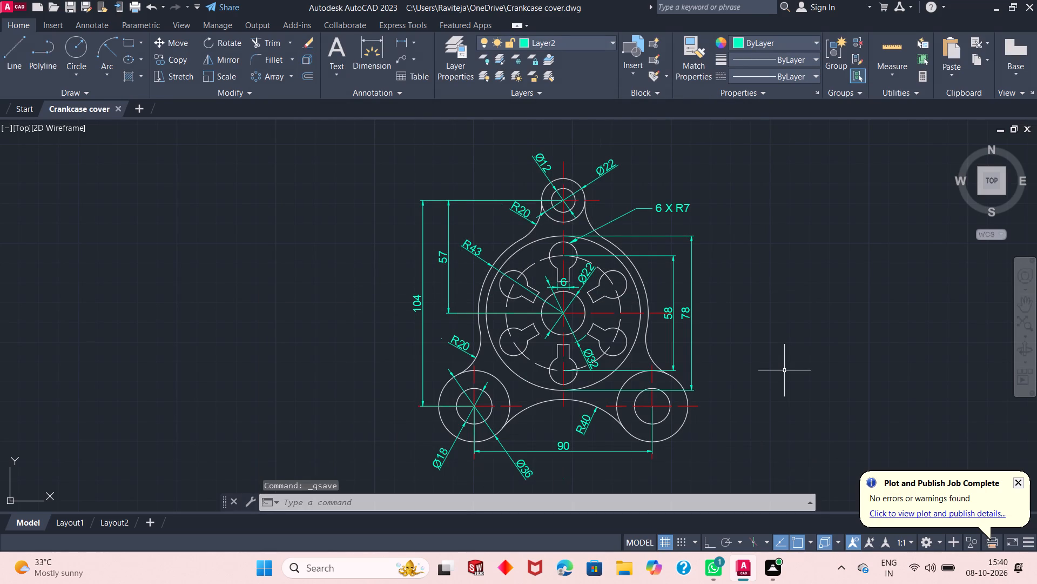
# Set up a plot with DWG To PDF.pc3 on ISO expand A4 (297.00 x 210.00 MM) paper, landscape orientation, with the plot centered.
pyautogui.write('plo')
pyautogui.press('Return')
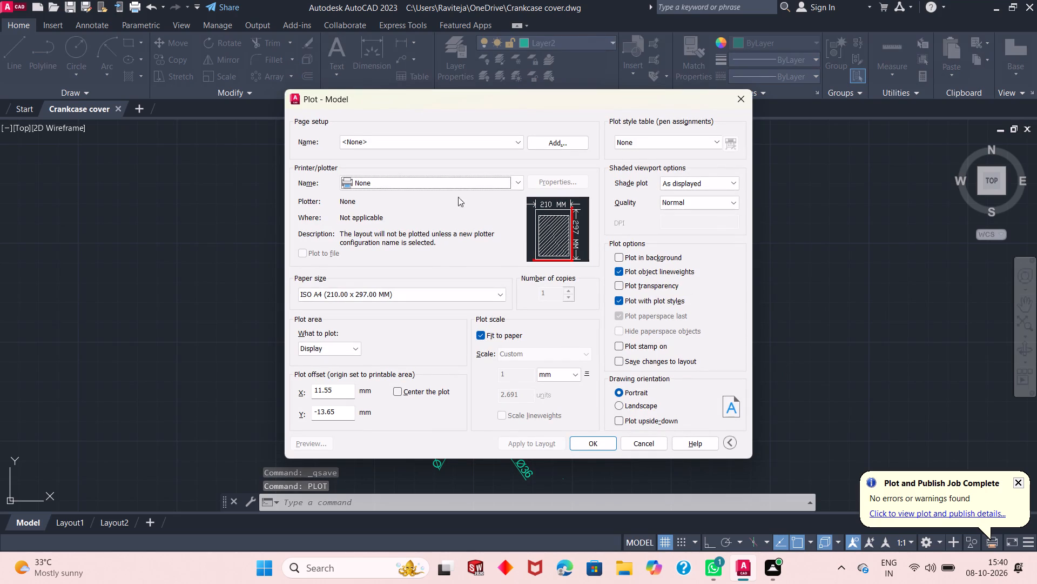
pyautogui.click(430, 184)
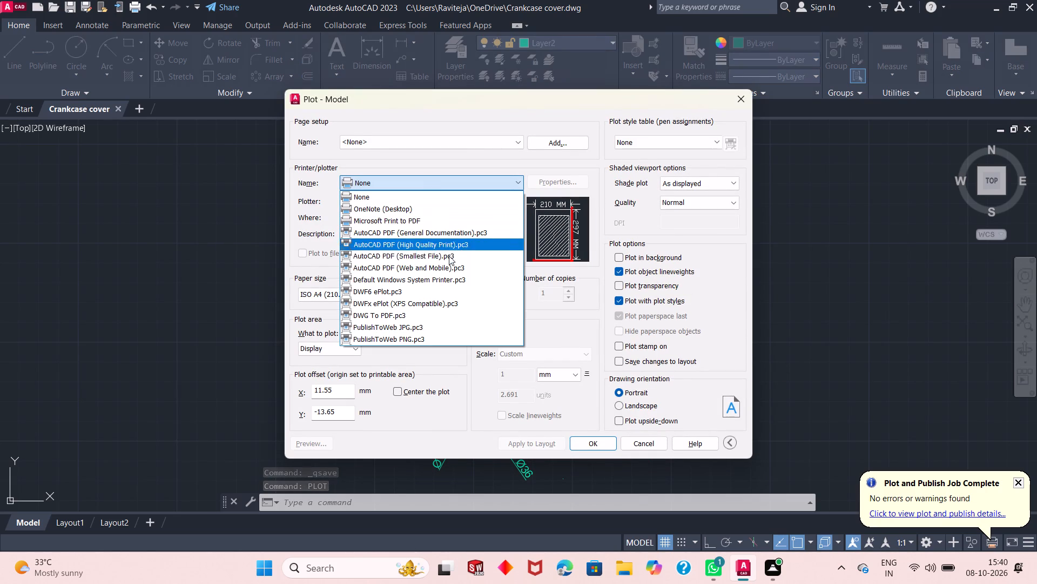
pyautogui.click(399, 315)
pyautogui.click(398, 293)
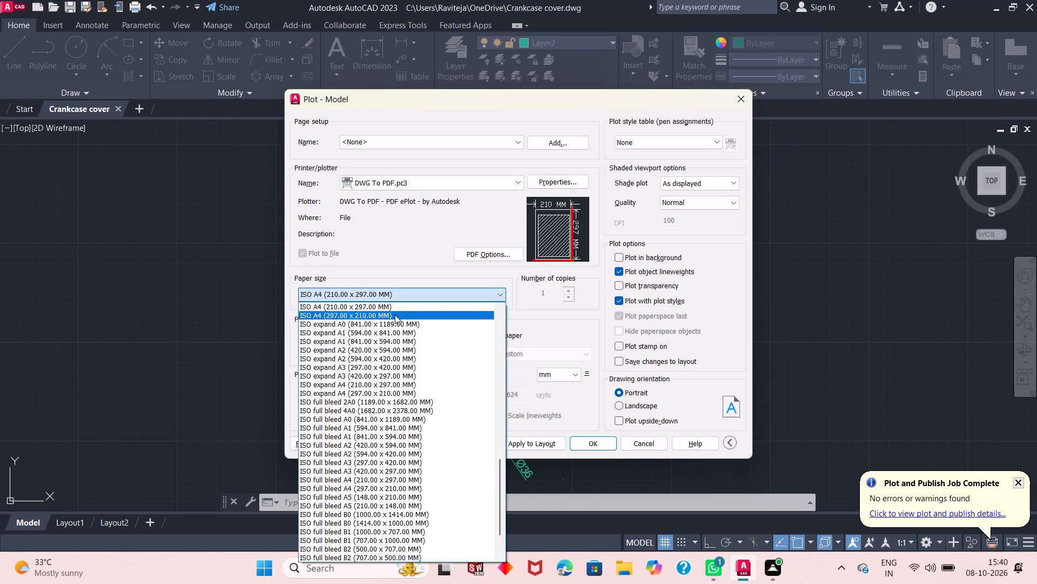
pyautogui.click(399, 393)
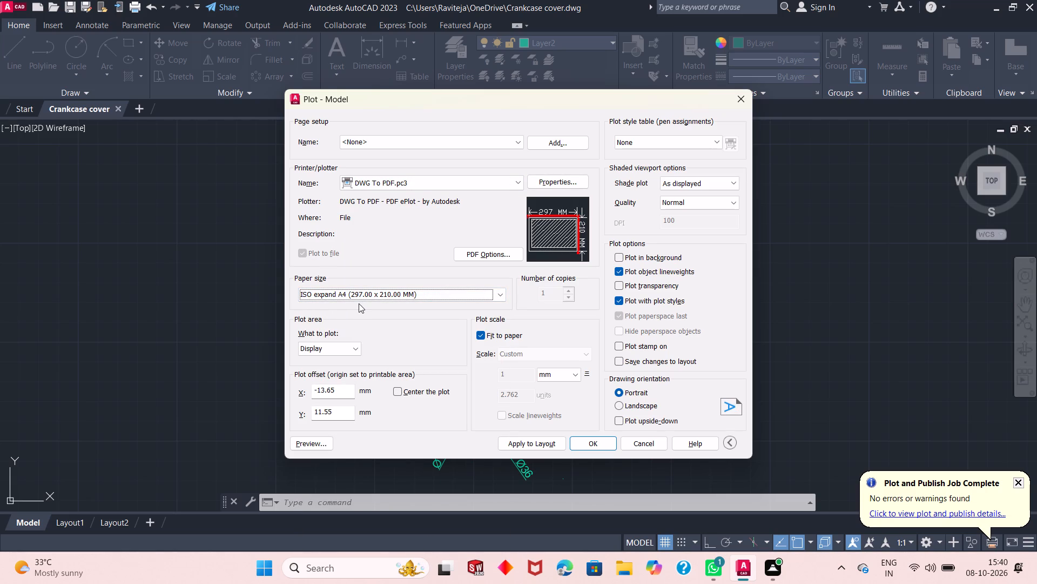
pyautogui.click(642, 406)
pyautogui.click(430, 392)
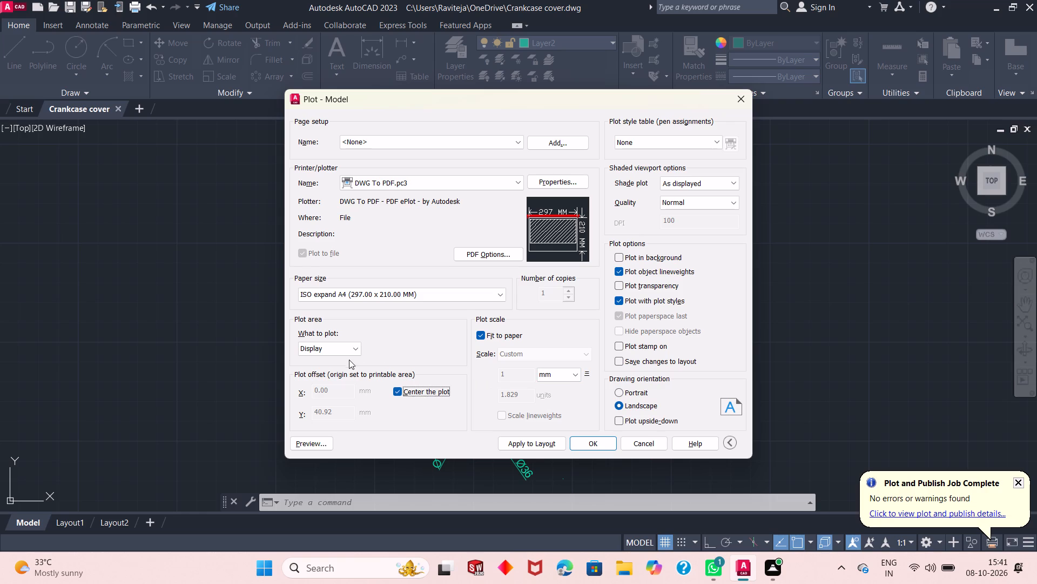
# Set the plot area to a window enclosing the whole crankcase cover and all its dimensions.
pyautogui.click(341, 351)
pyautogui.click(346, 384)
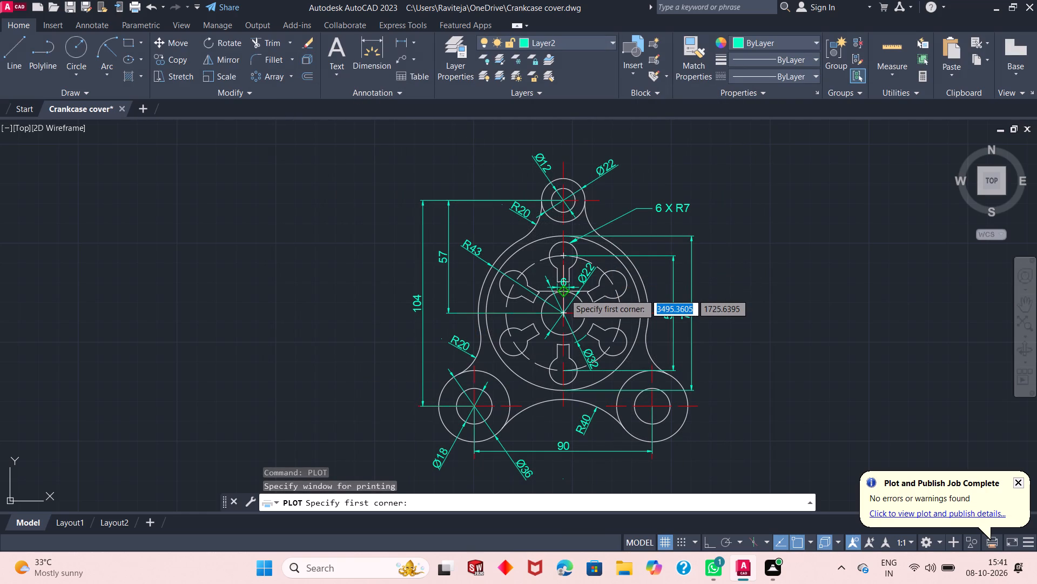
pyautogui.scroll(-1, 578, 318)
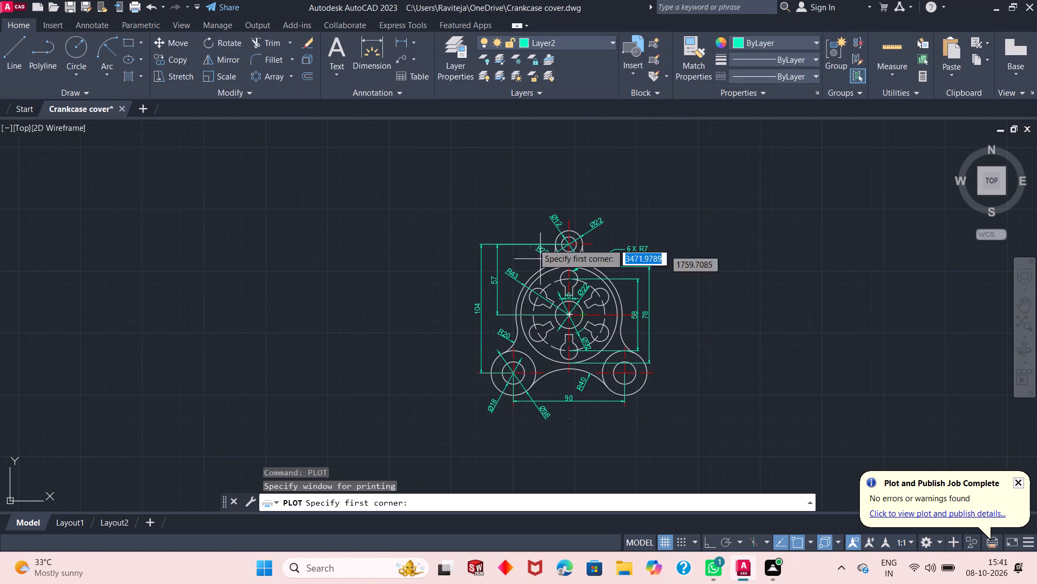
pyautogui.click(448, 203)
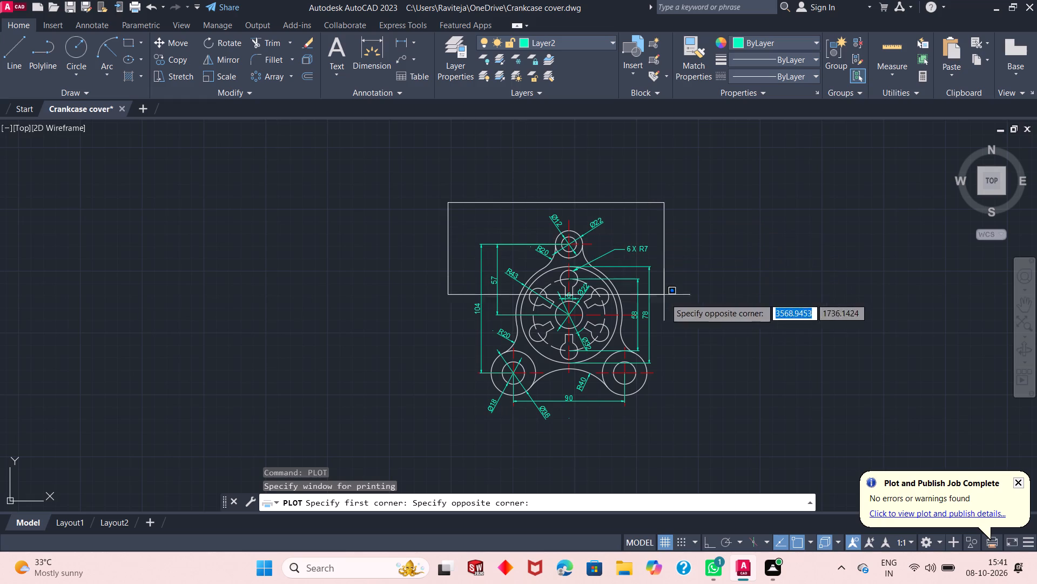
pyautogui.click(686, 444)
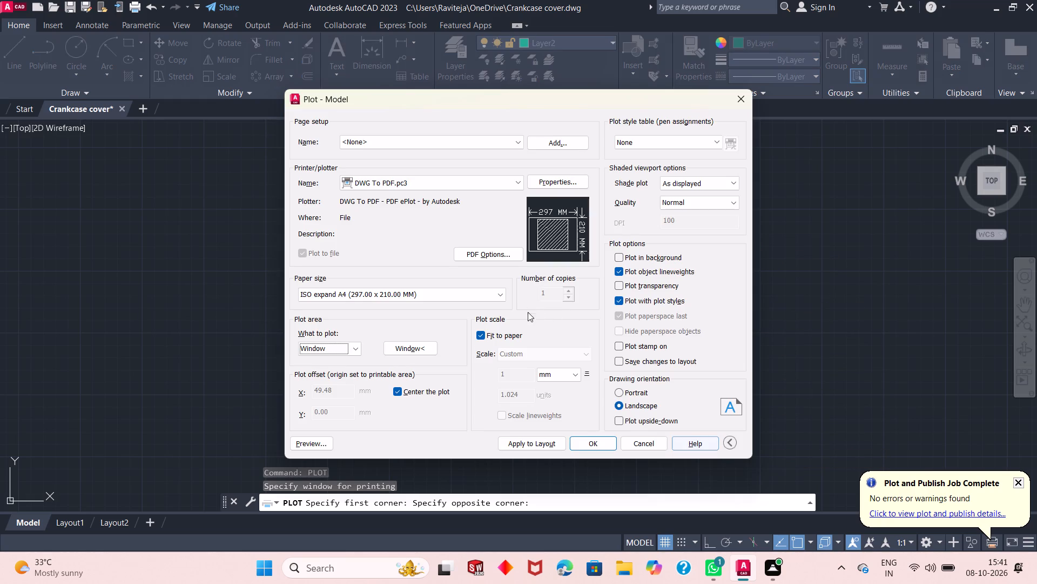
# Plot the drawing to "Crankcase cover-Model.pdf" in the OneDrive folder and close the PDF that opens.
pyautogui.click(588, 443)
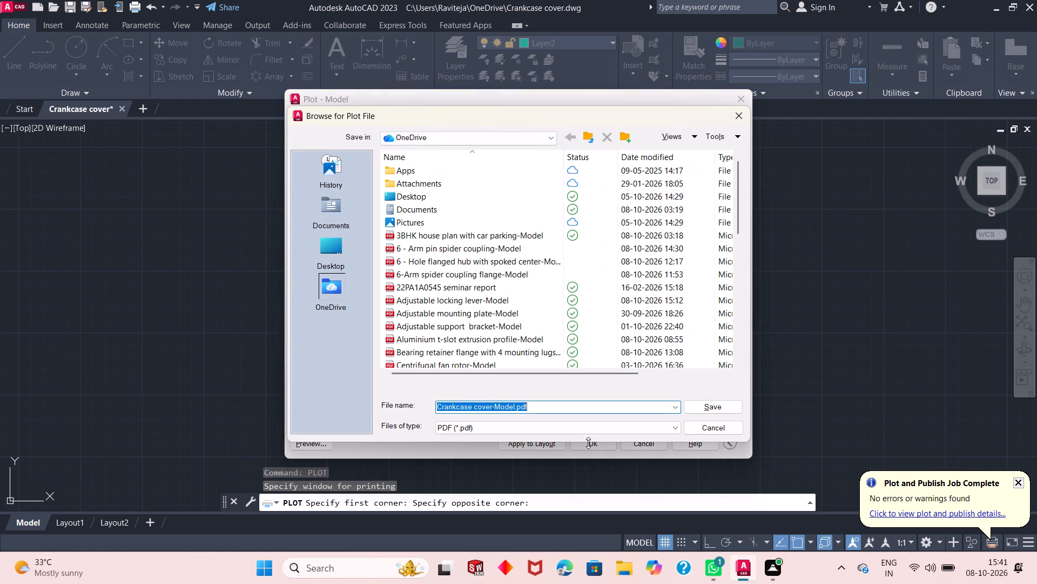
pyautogui.click(334, 290)
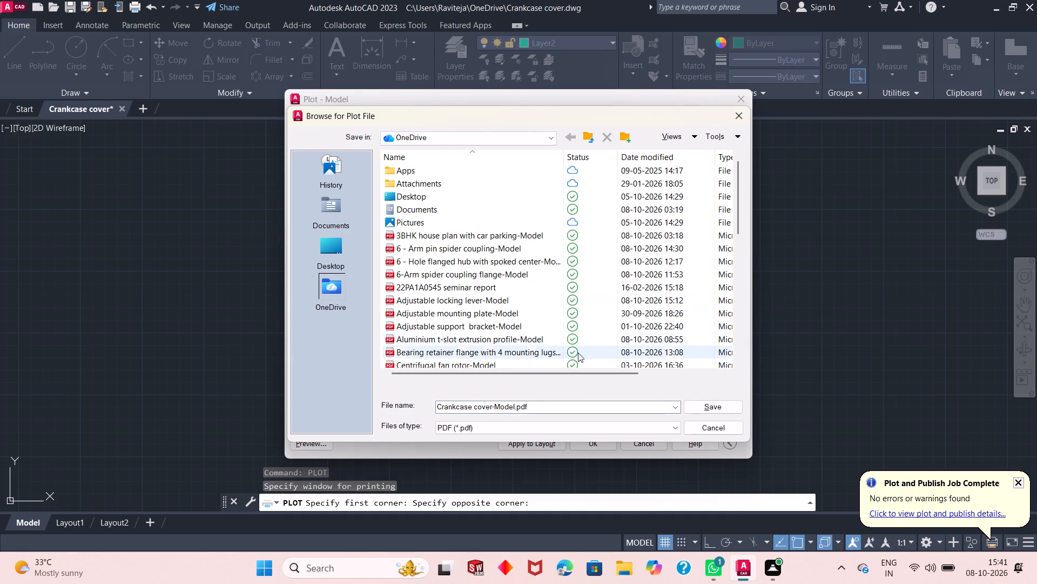
pyautogui.click(712, 406)
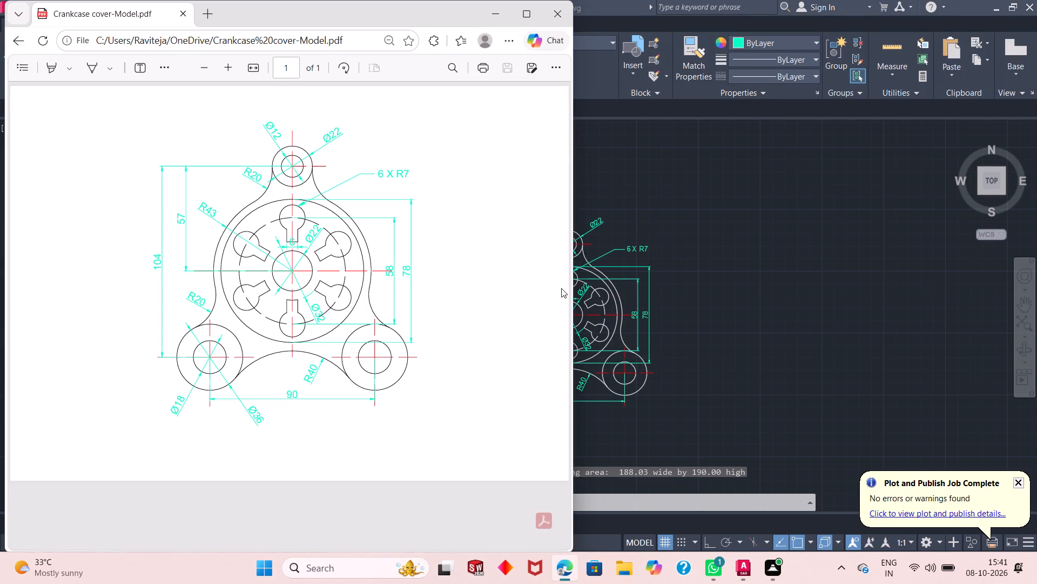
pyautogui.click(547, 15)
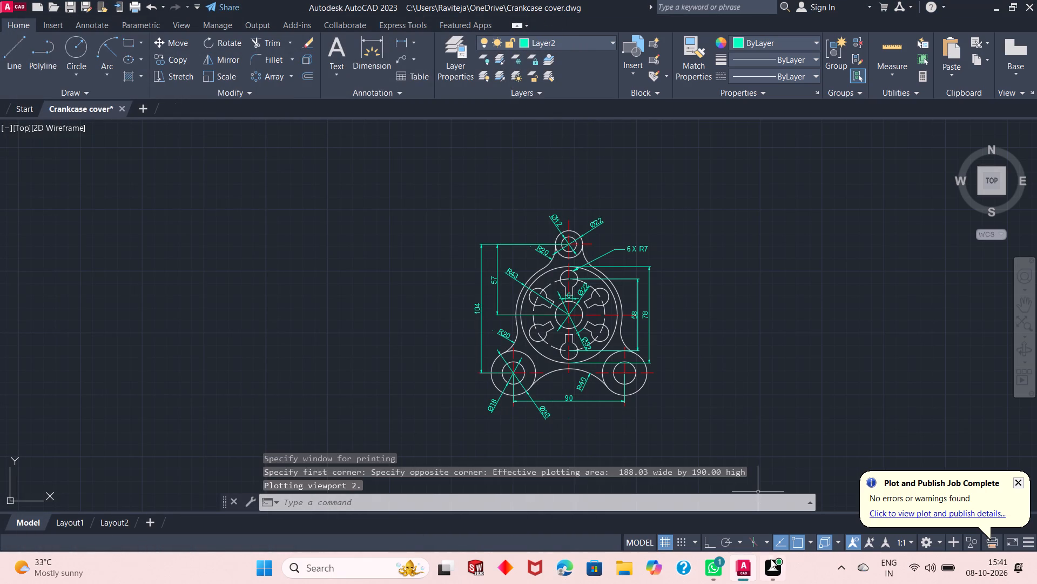